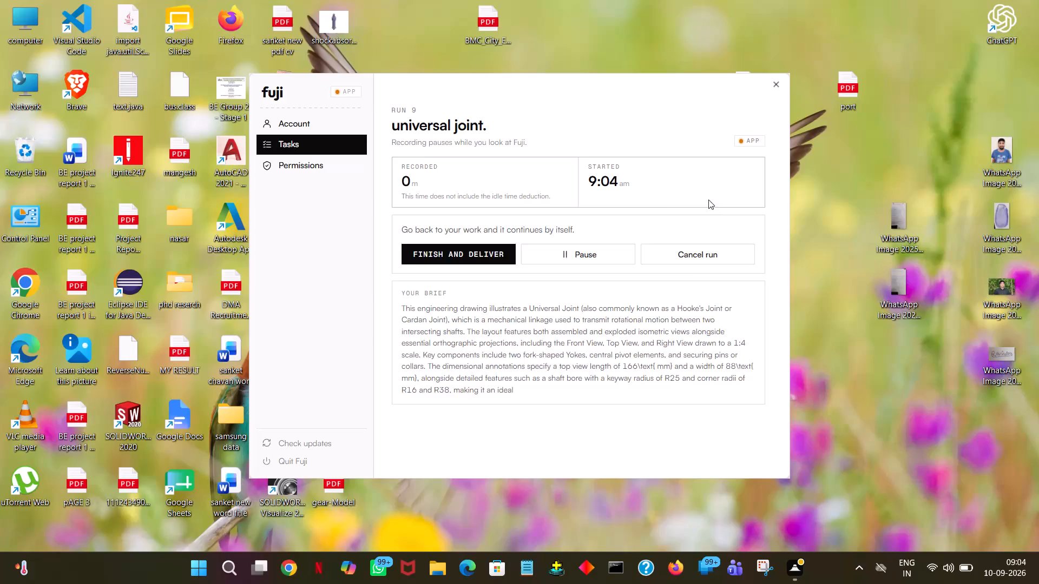
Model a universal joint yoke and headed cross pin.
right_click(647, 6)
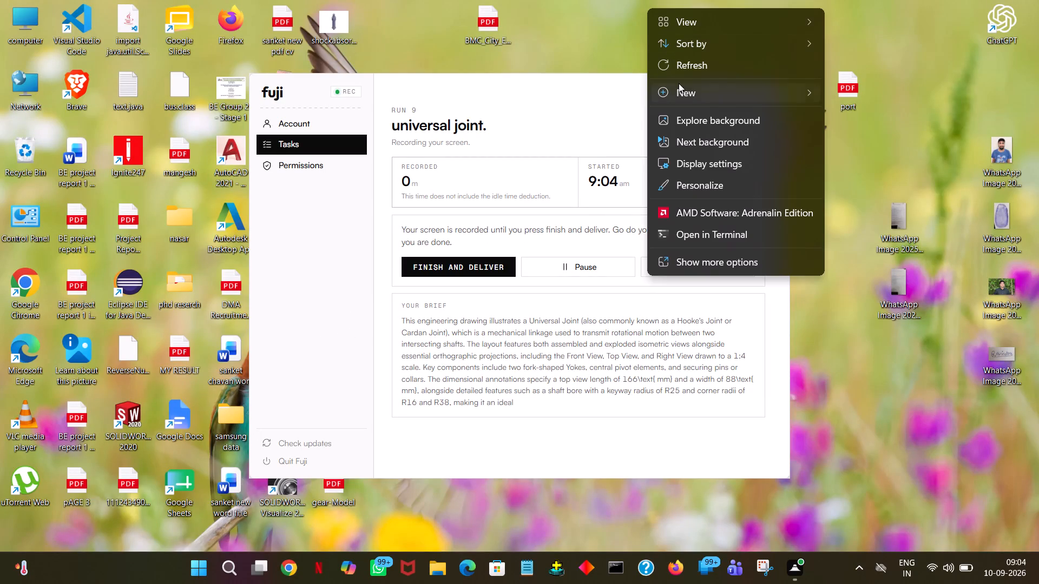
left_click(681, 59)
Launch SOLIDWORKS 2020, create a new part document and decline the OneDrive backup offer.
double_click(129, 407)
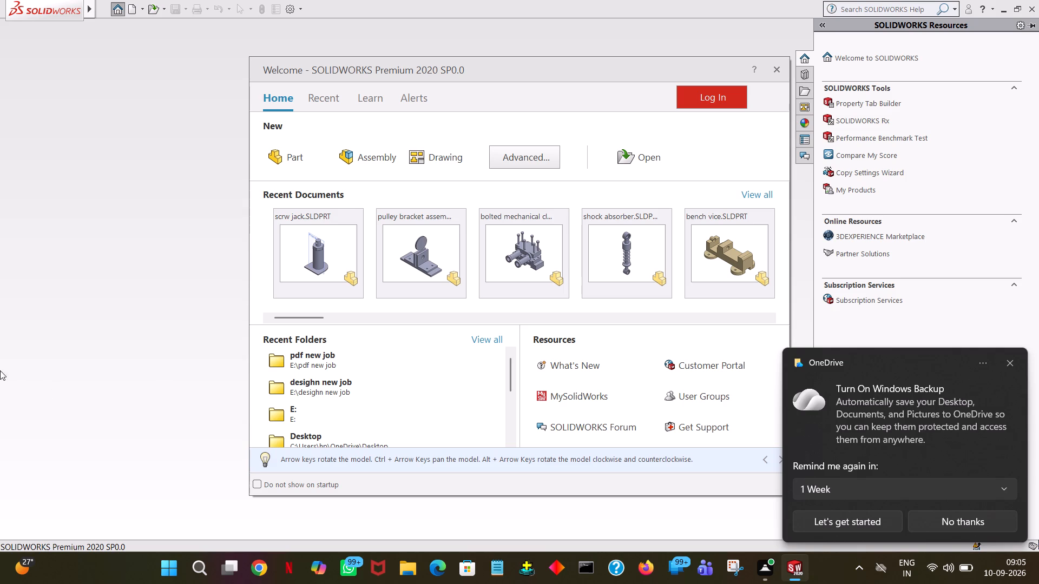
double_click(330, 155)
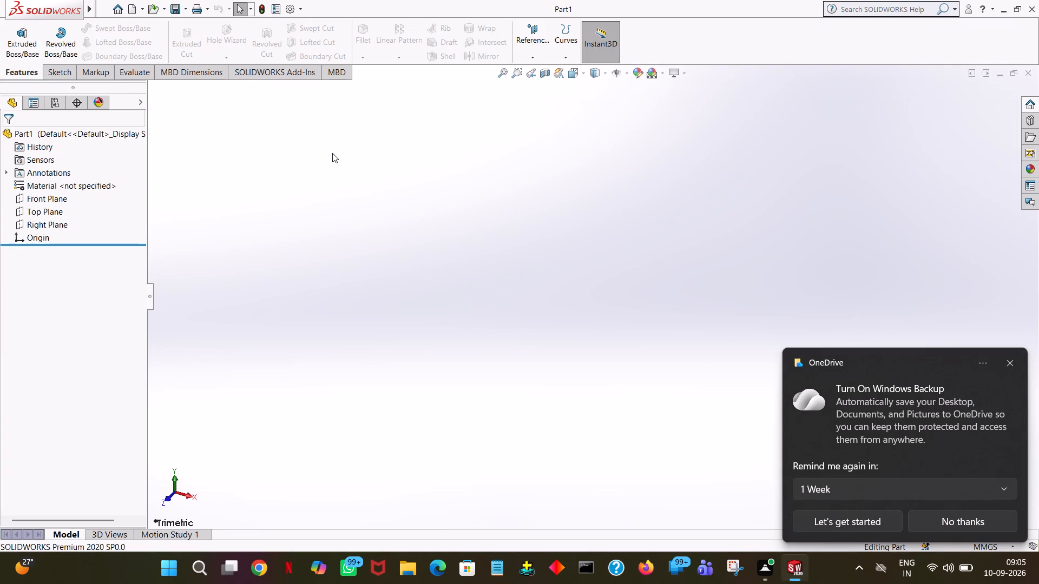
left_click(951, 516)
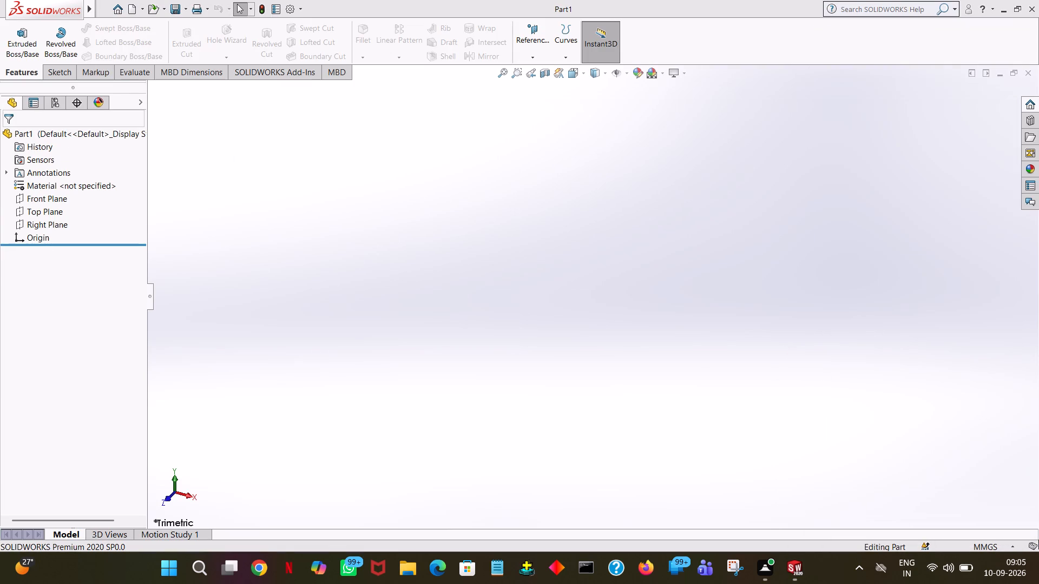
Bring up the sketching tools for the new part.
left_click(73, 70)
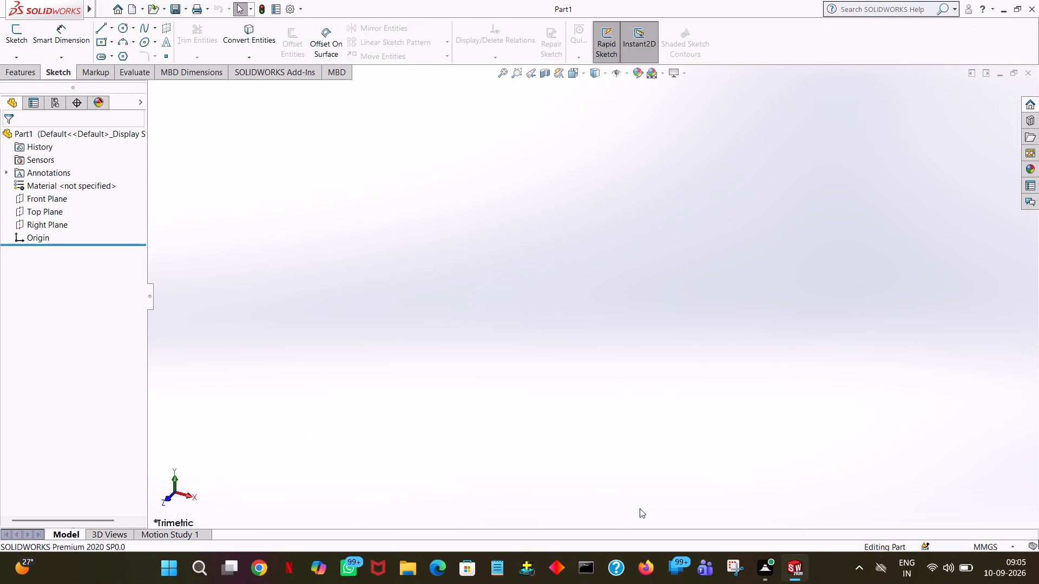
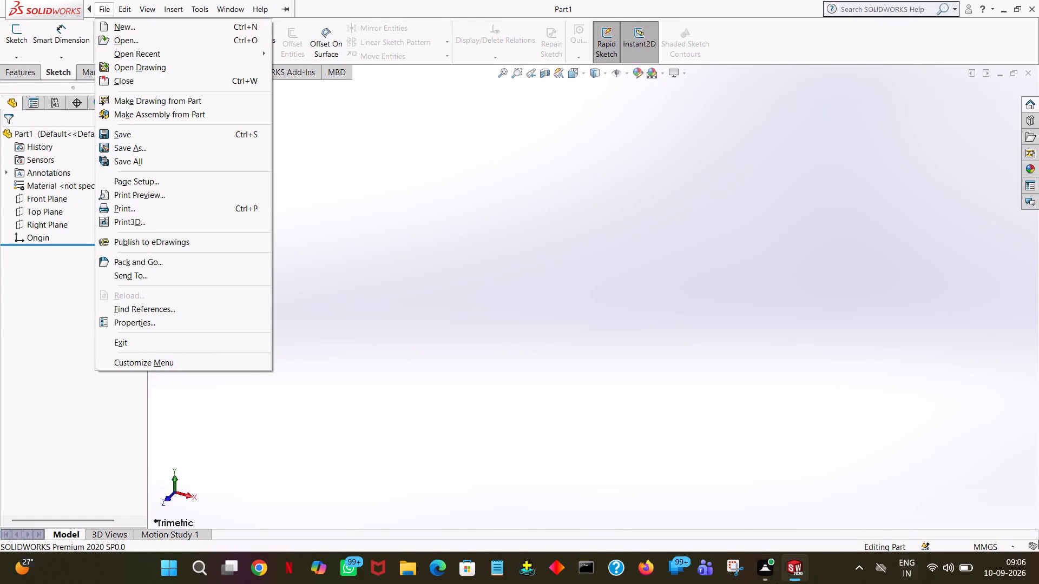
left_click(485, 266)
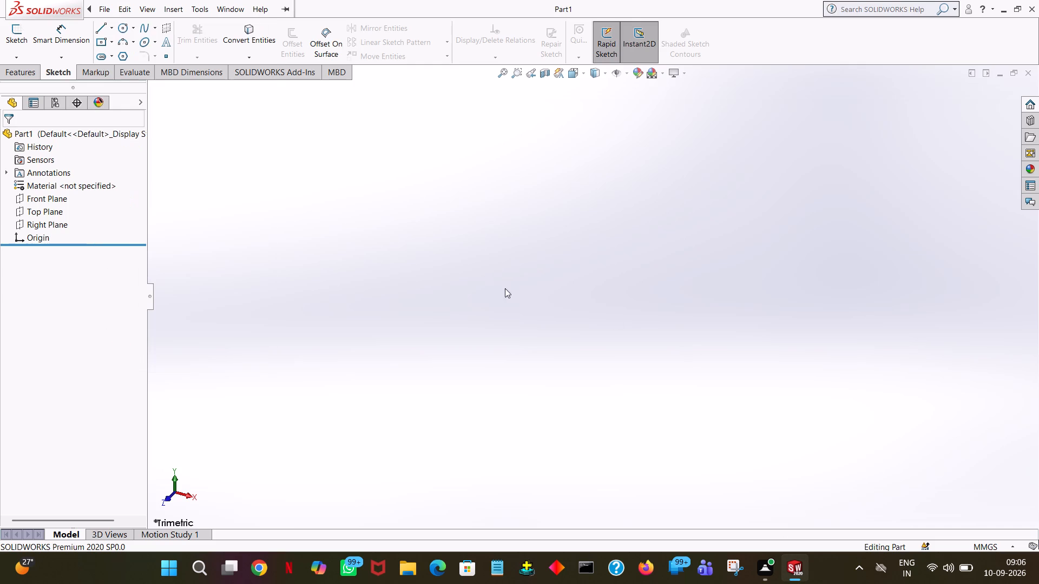
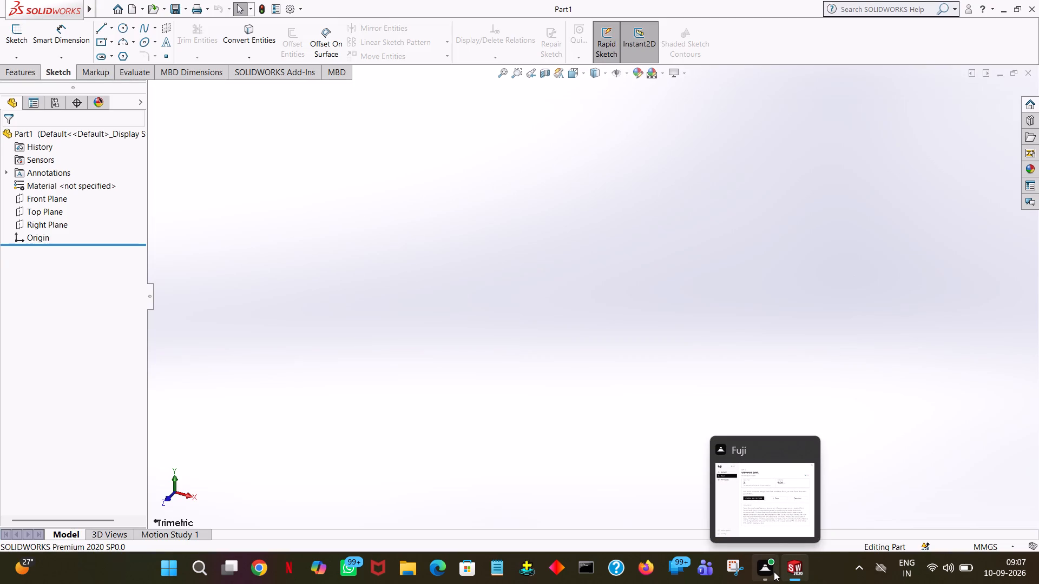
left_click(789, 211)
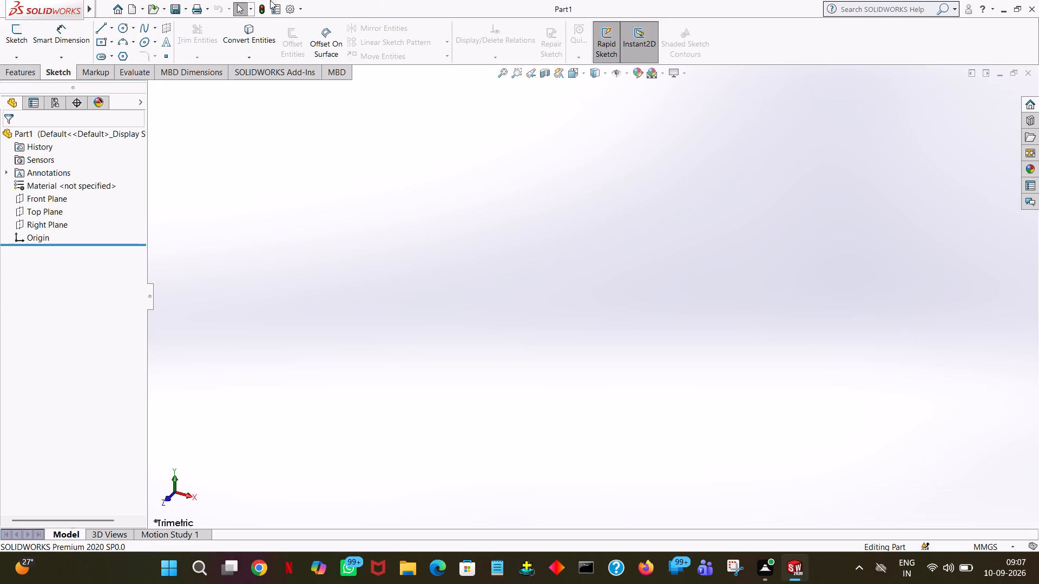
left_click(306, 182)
Start a sketch on the Front Plane and draw a vertical line about 25.8 mm long downward from the origin.
left_click(56, 198)
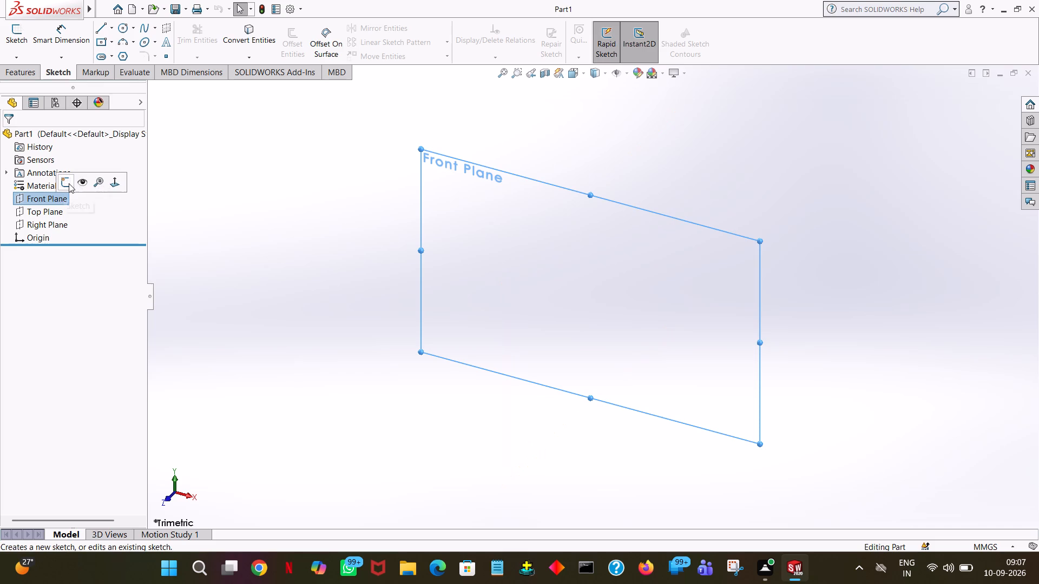
left_click(69, 182)
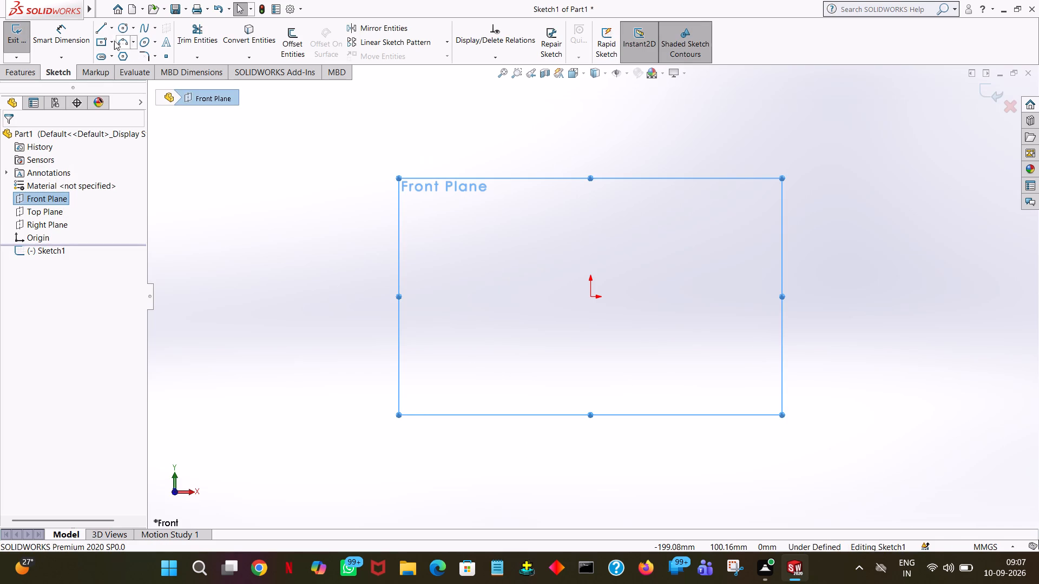
left_click(97, 29)
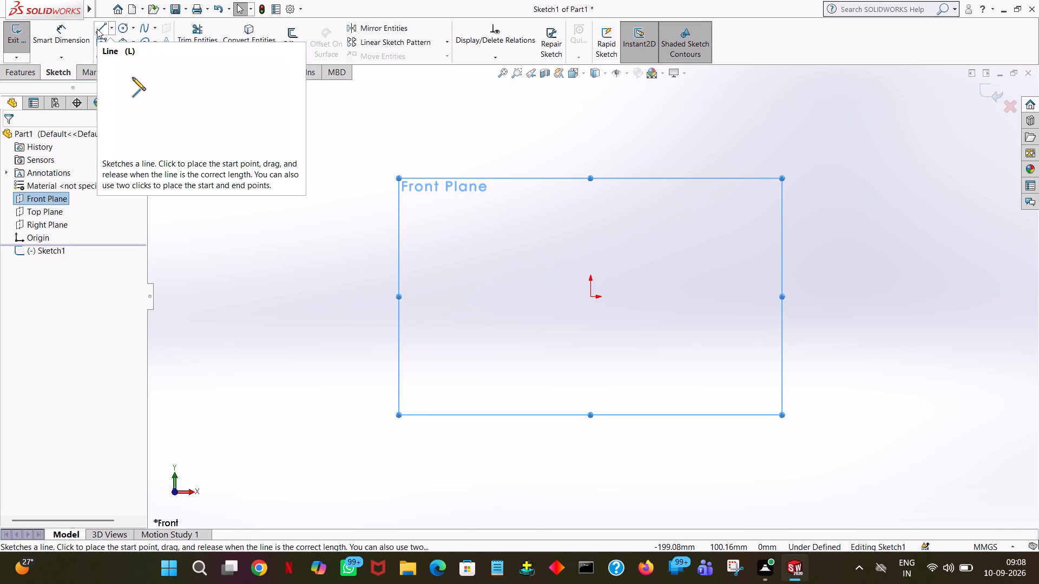
left_click(591, 296)
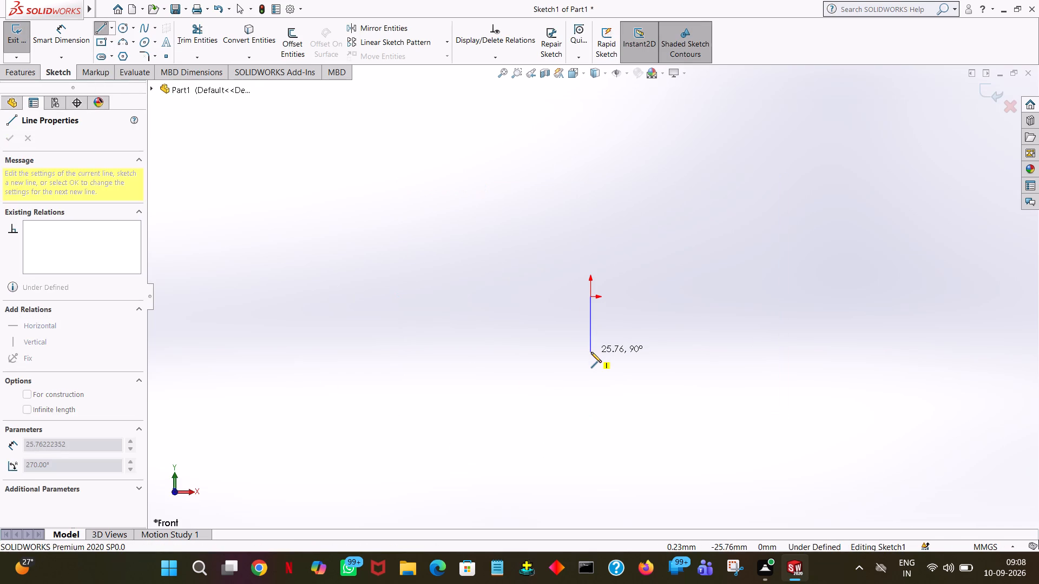
left_click(591, 352)
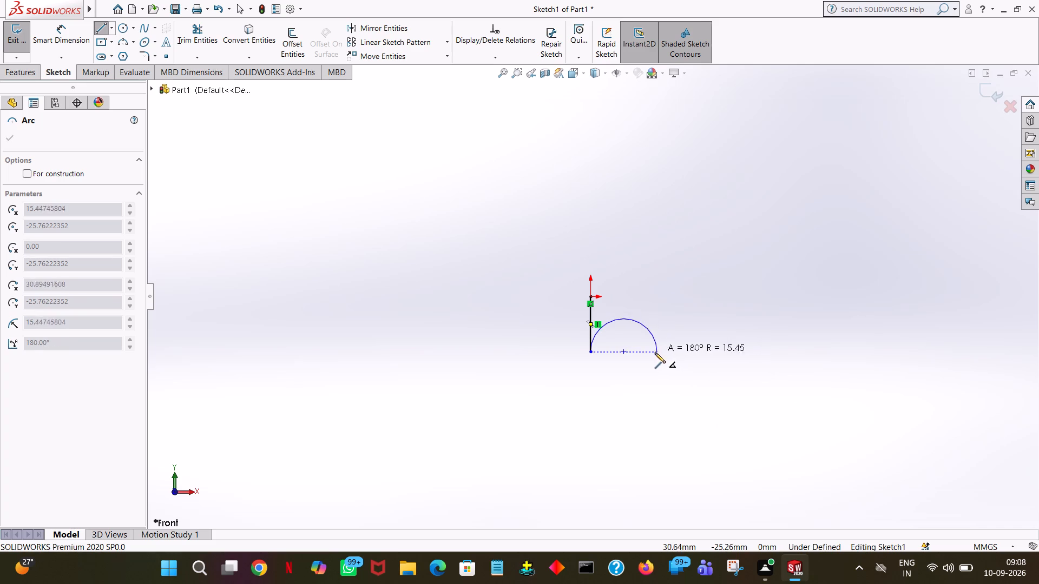
right_click(661, 357)
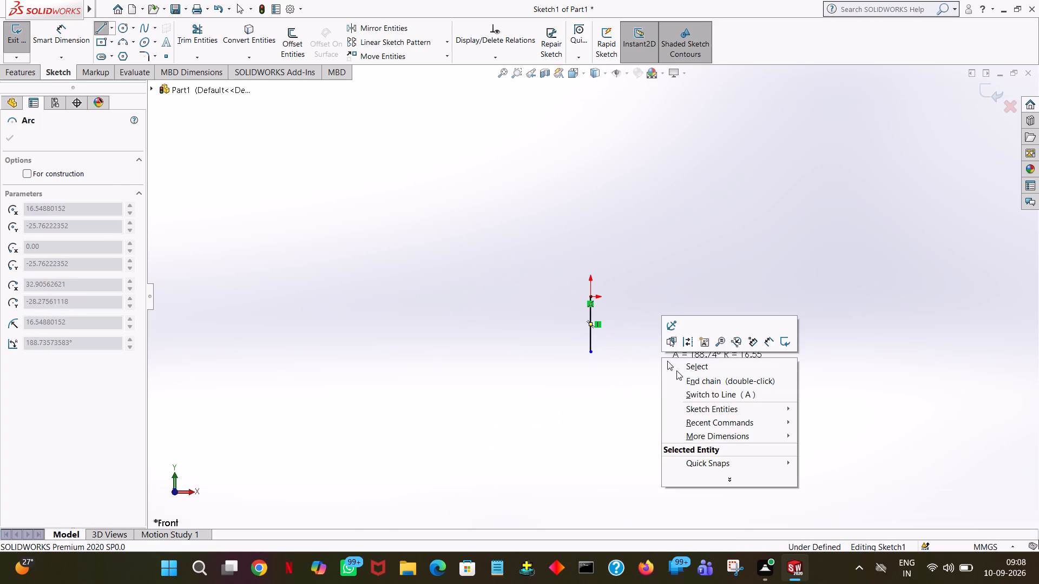
left_click(676, 371)
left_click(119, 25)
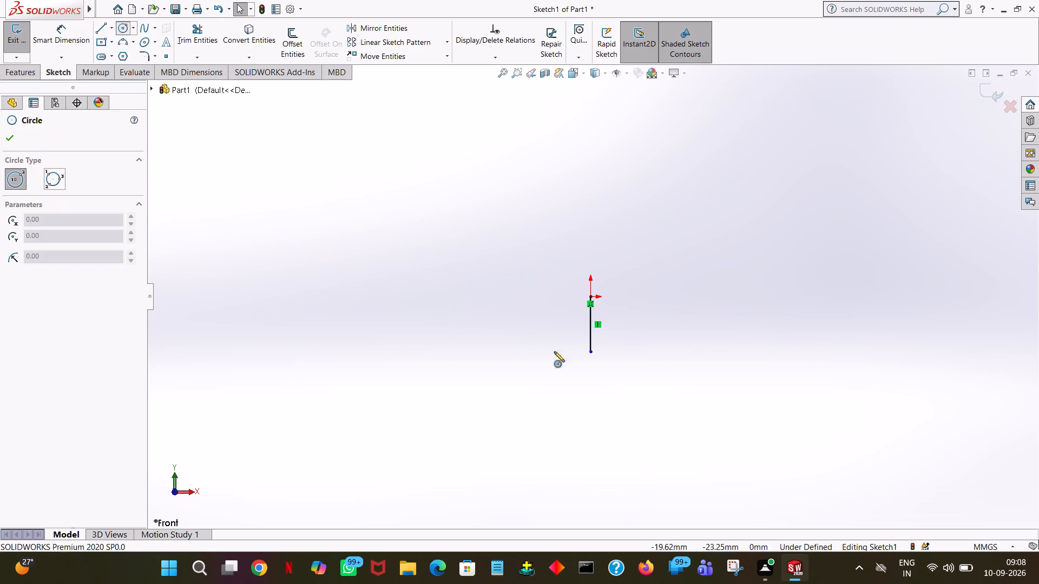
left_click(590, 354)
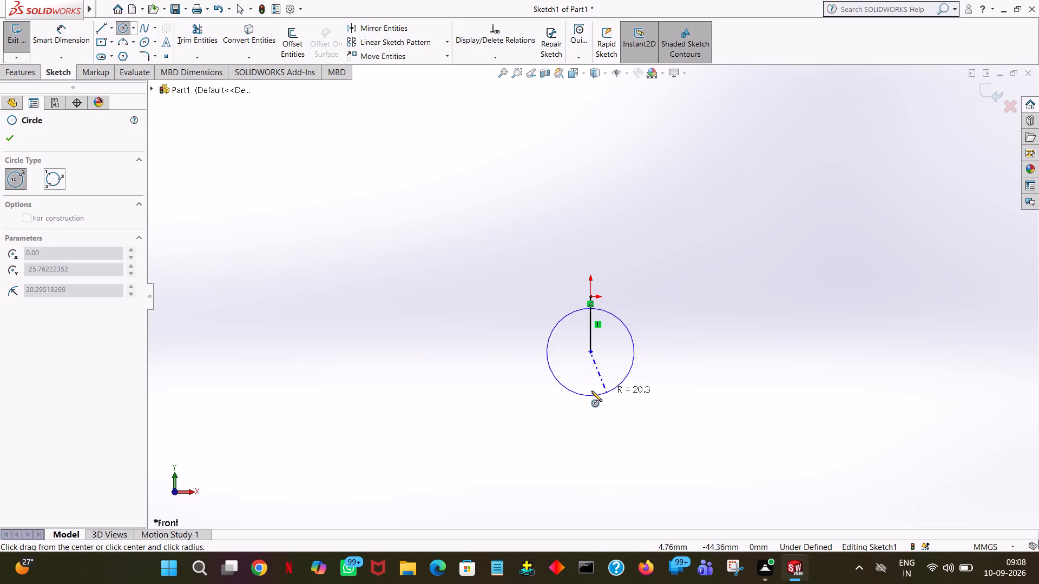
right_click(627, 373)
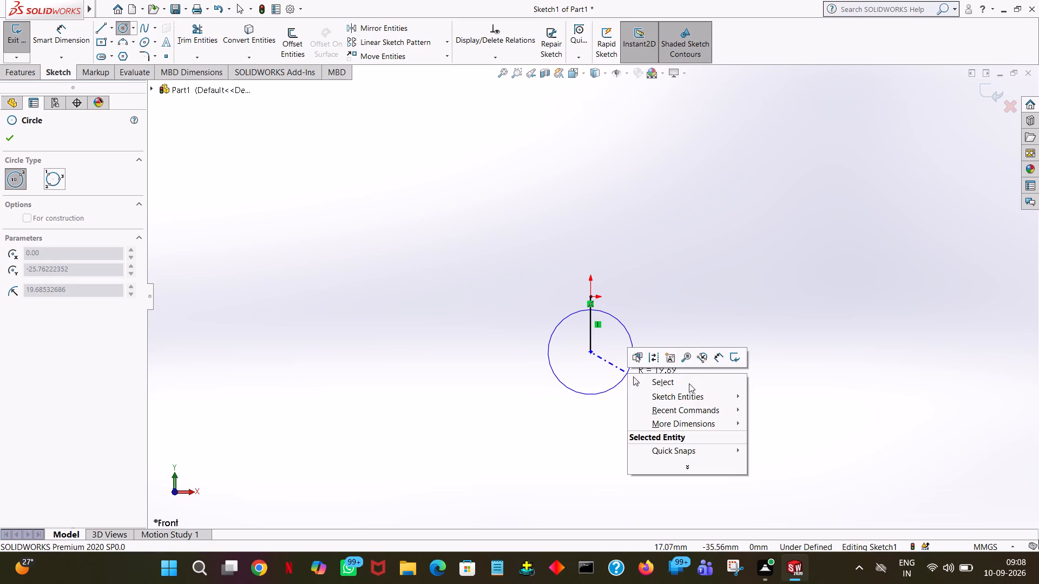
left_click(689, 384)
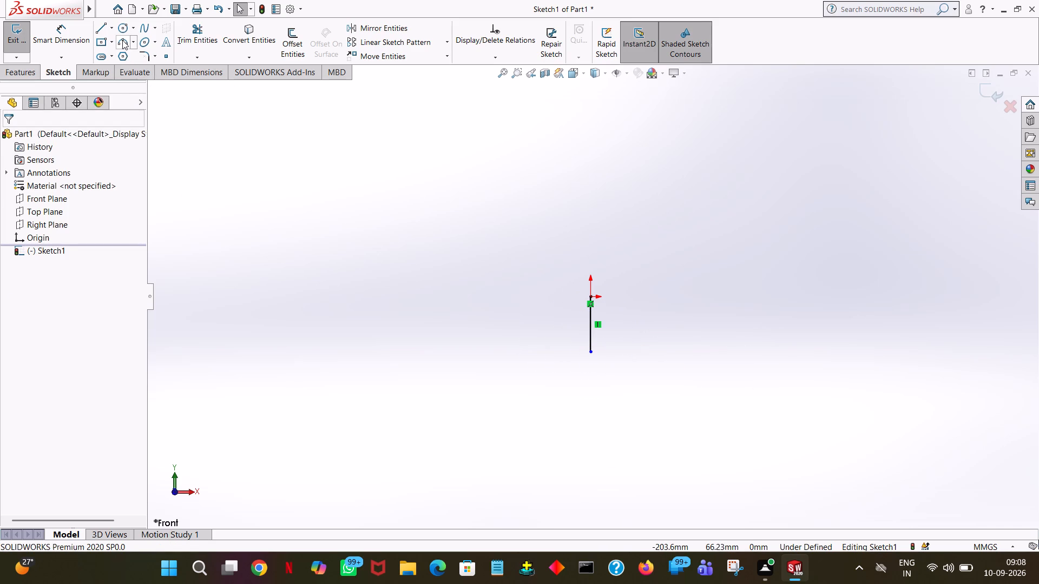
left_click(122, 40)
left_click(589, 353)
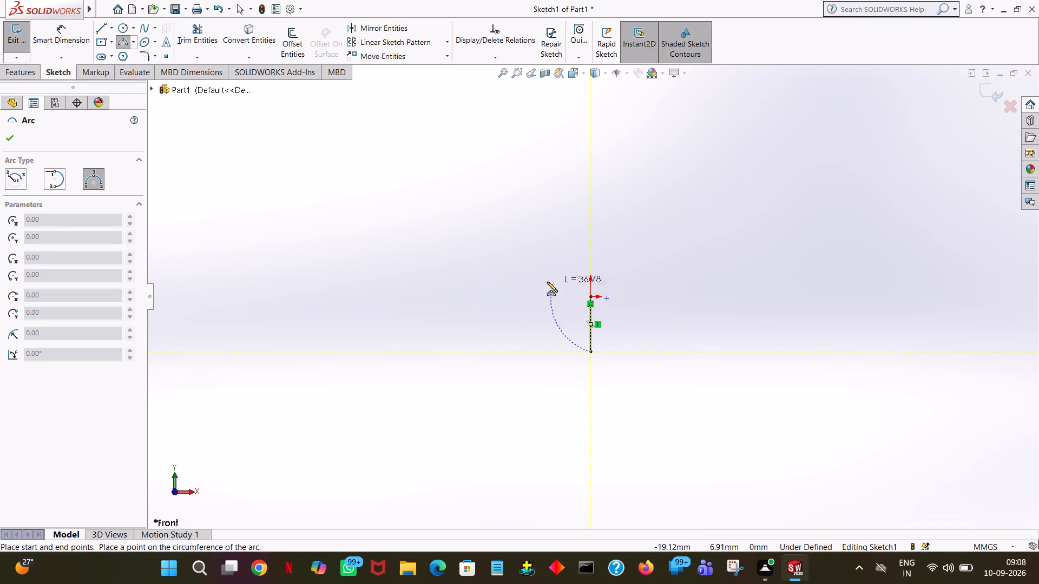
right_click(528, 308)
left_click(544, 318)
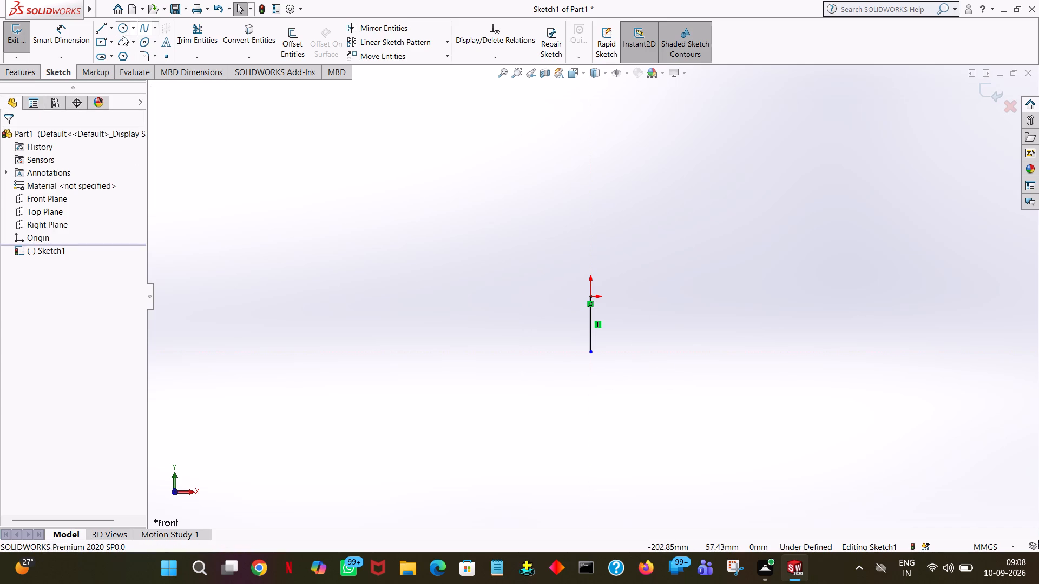
Draw a 180° three-point arc of about 30.3 mm radius from the line's lower end, bulging away to the +X side.
left_click(122, 42)
left_click(589, 354)
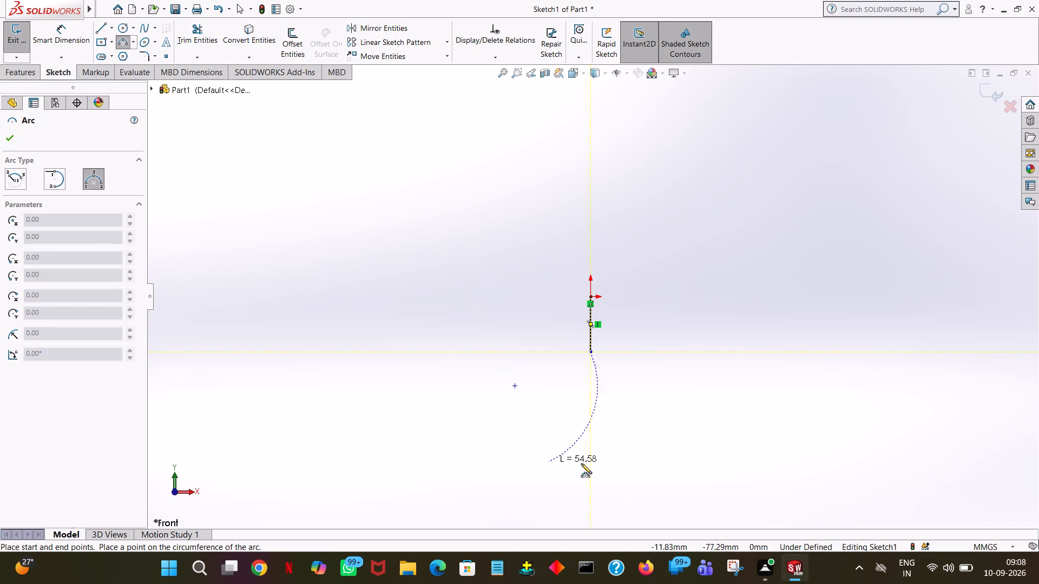
left_click(652, 467)
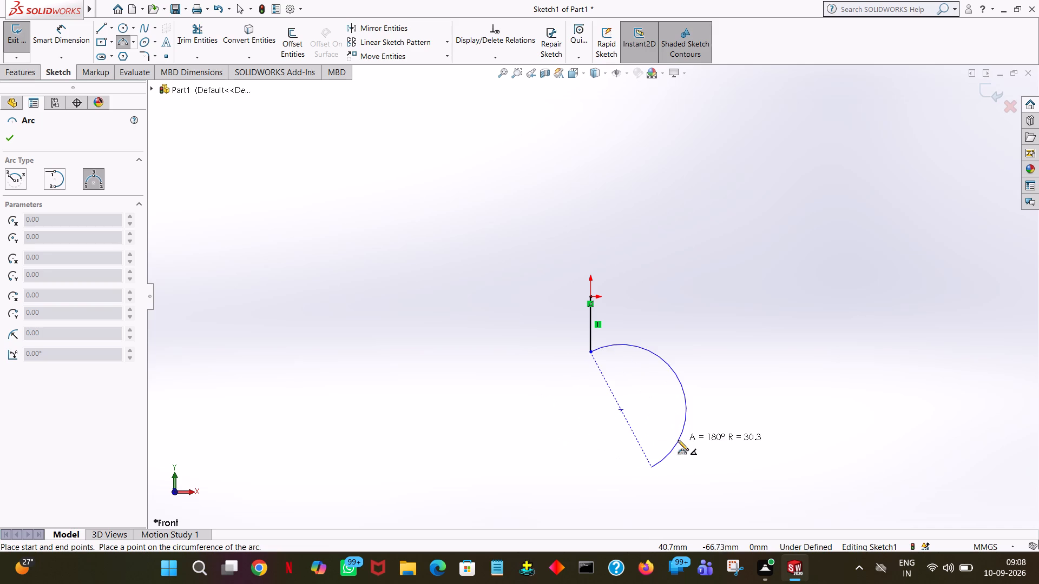
left_click(669, 452)
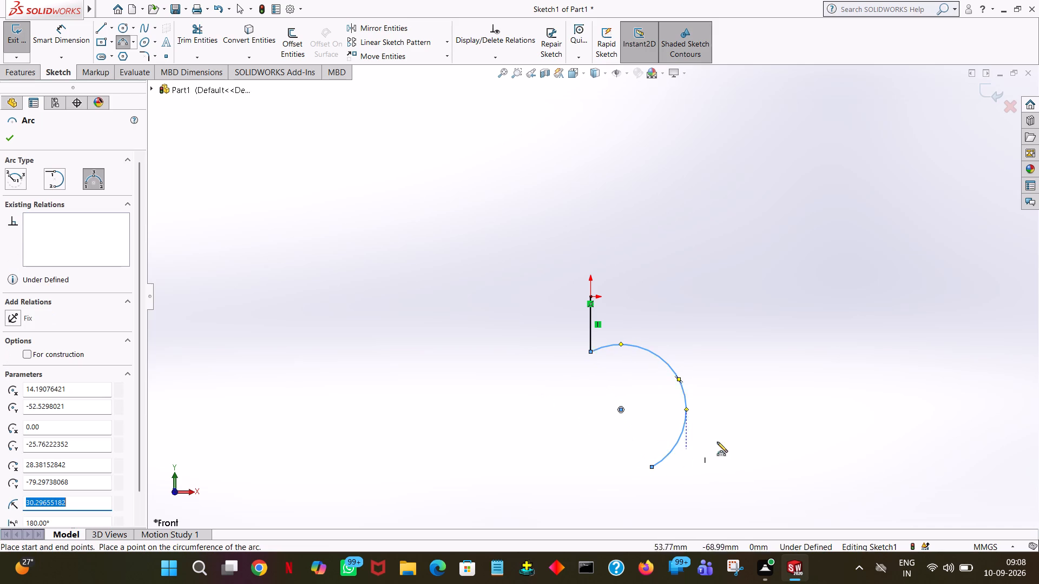
right_click(791, 414)
left_click(807, 420)
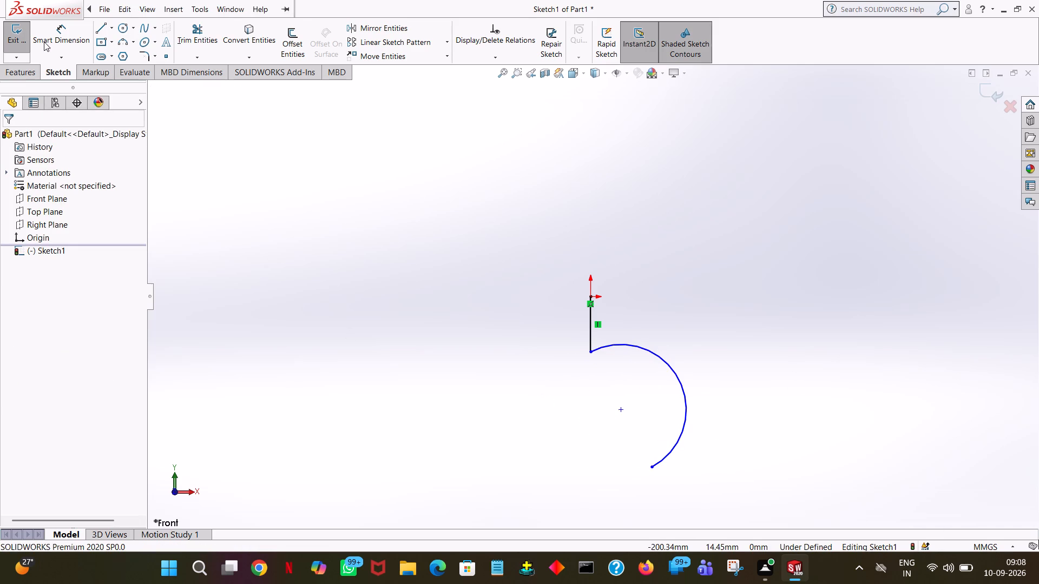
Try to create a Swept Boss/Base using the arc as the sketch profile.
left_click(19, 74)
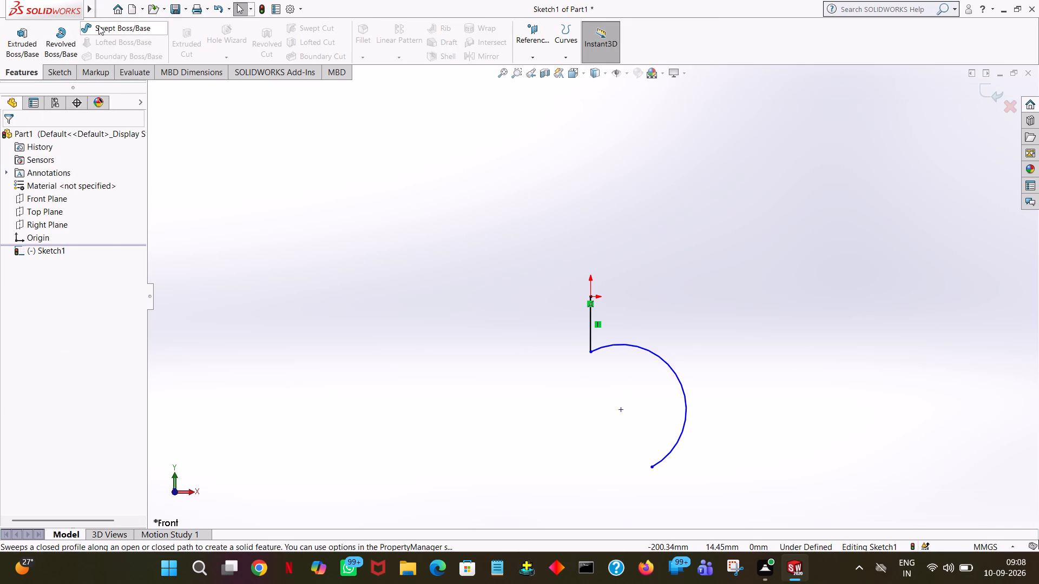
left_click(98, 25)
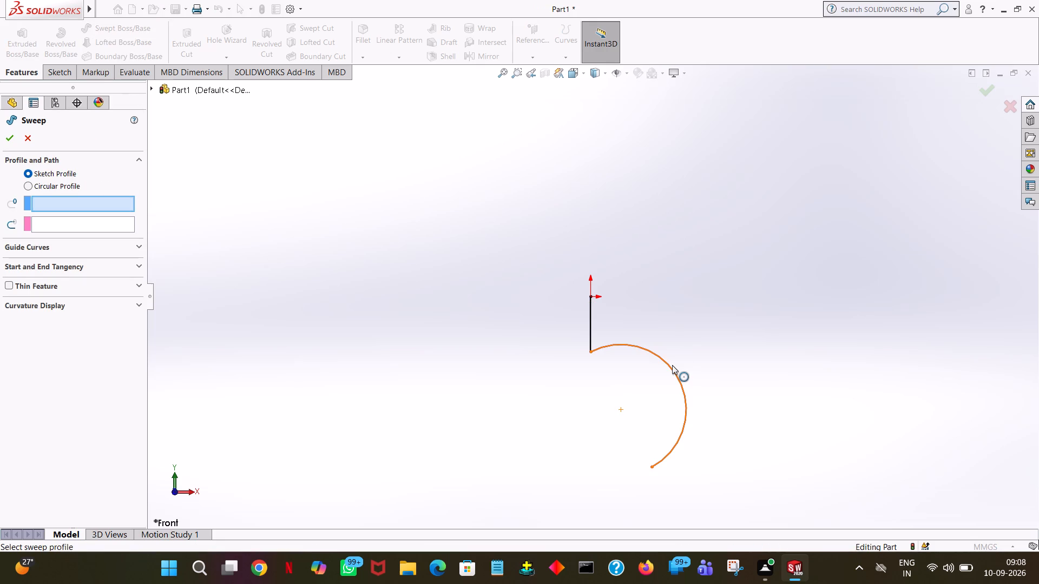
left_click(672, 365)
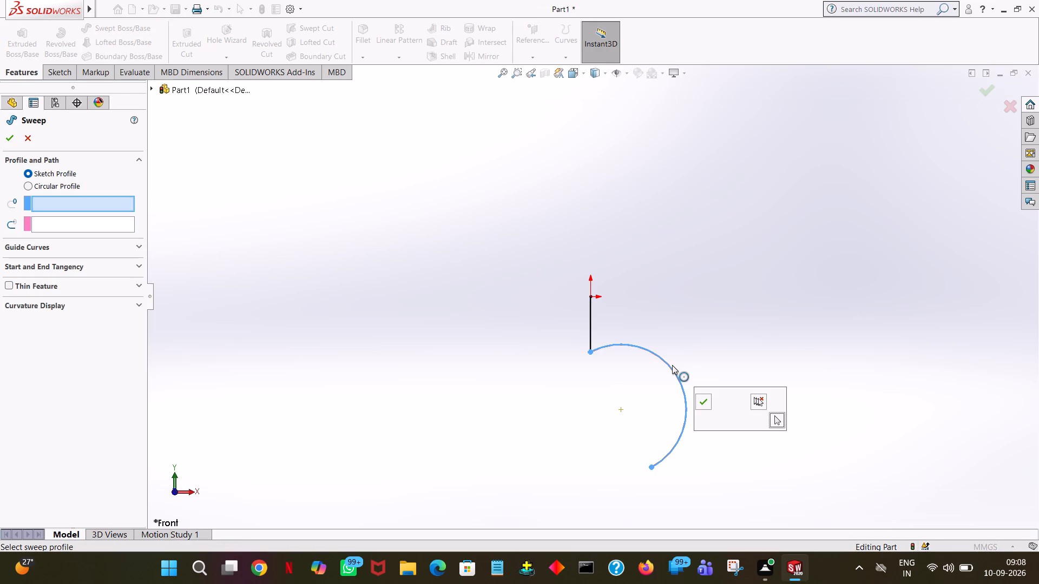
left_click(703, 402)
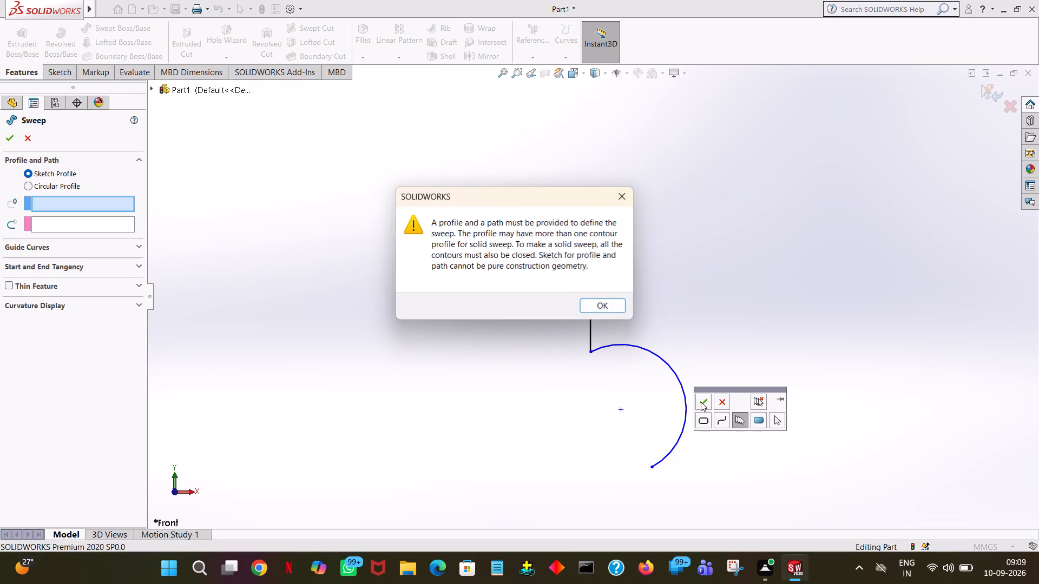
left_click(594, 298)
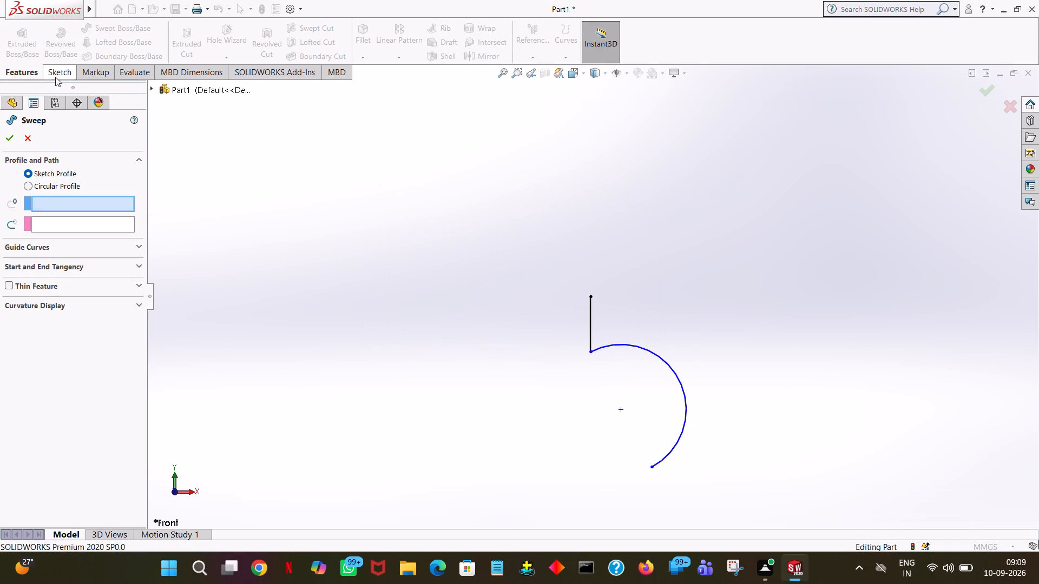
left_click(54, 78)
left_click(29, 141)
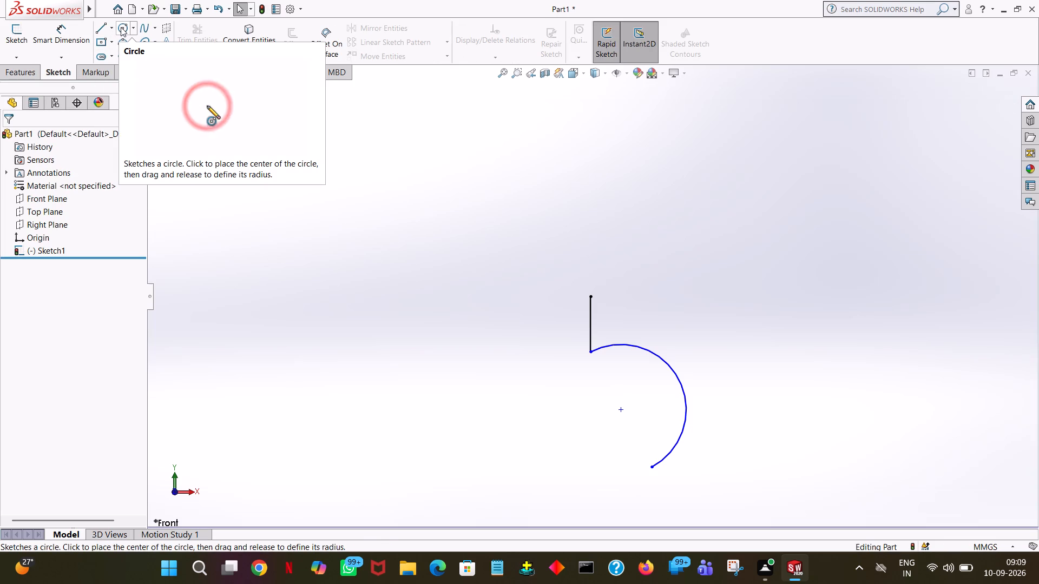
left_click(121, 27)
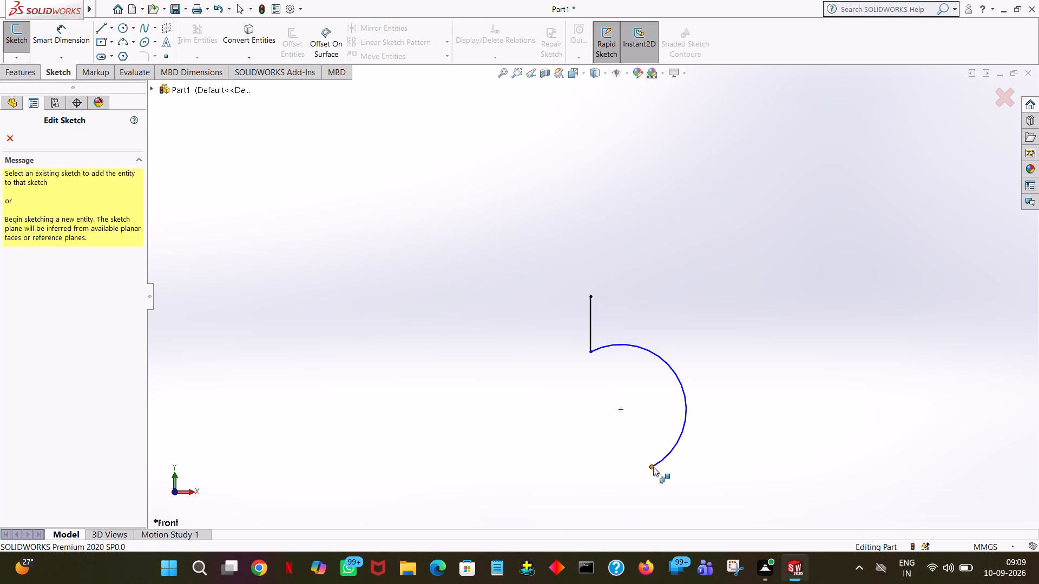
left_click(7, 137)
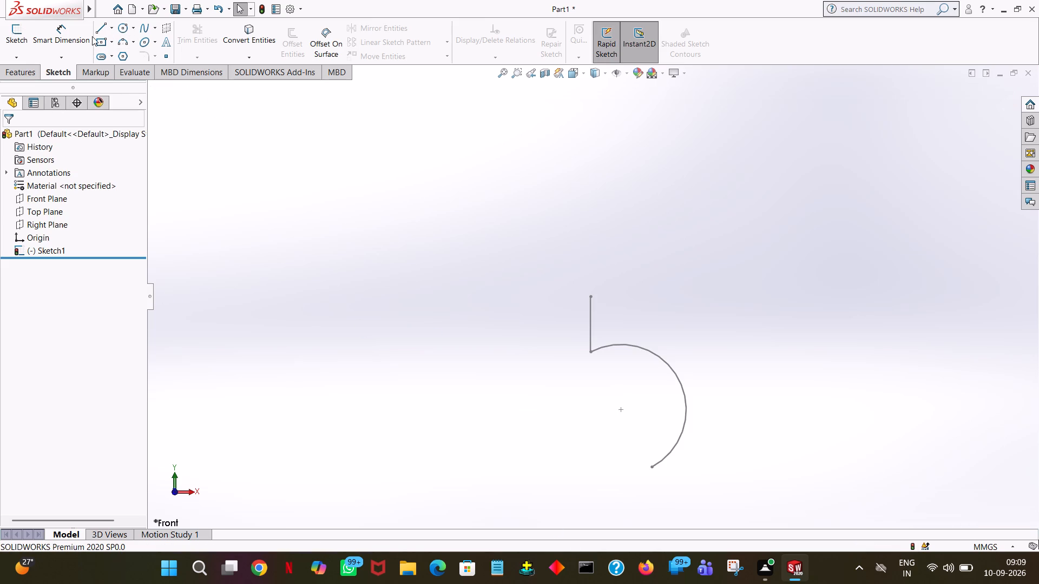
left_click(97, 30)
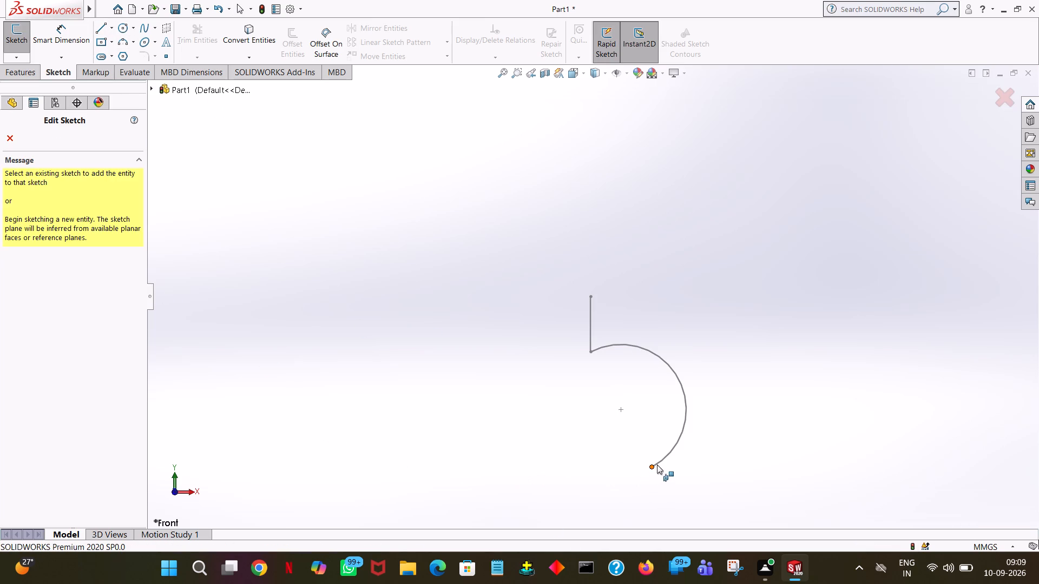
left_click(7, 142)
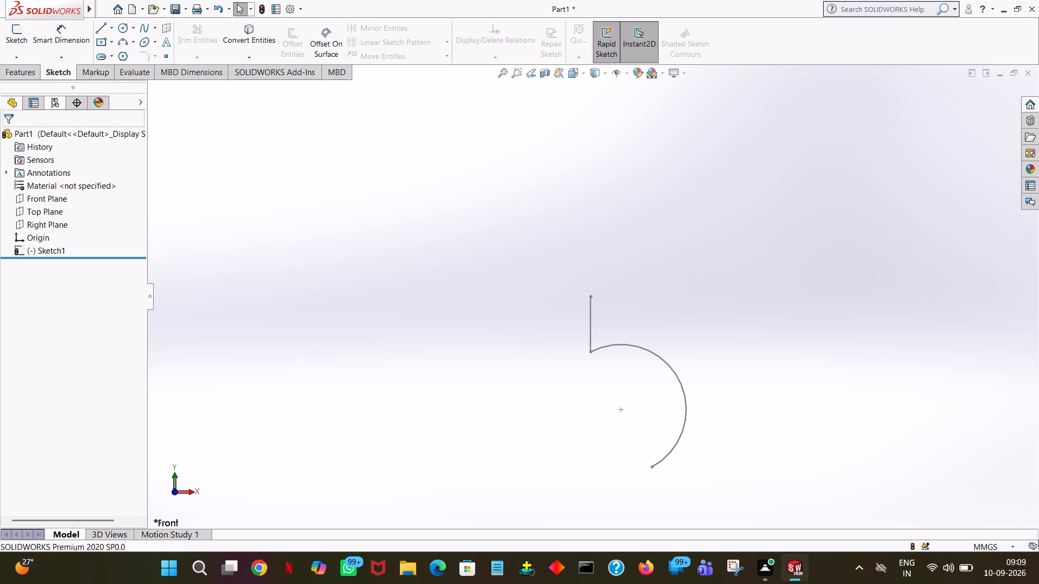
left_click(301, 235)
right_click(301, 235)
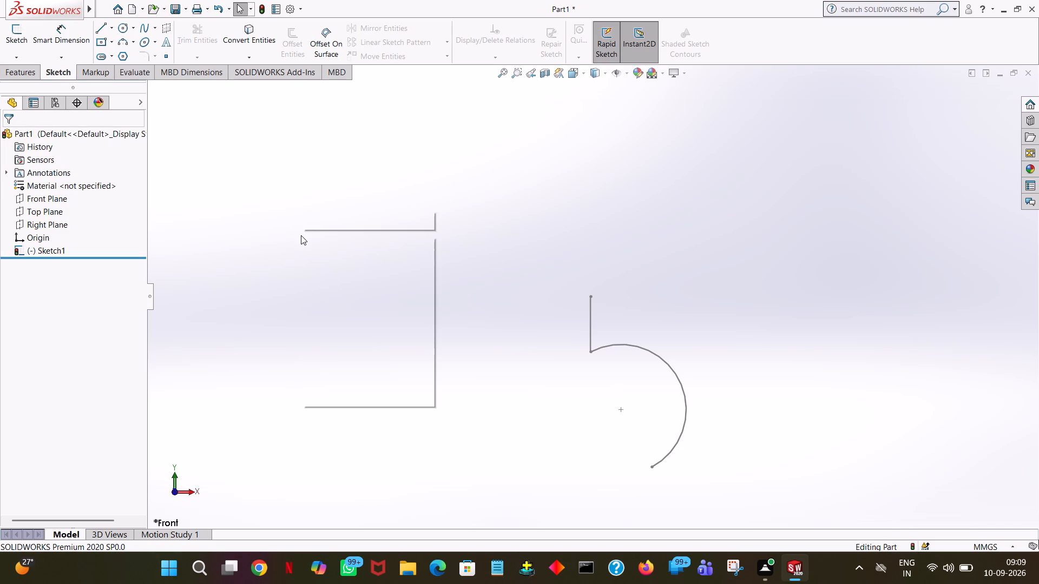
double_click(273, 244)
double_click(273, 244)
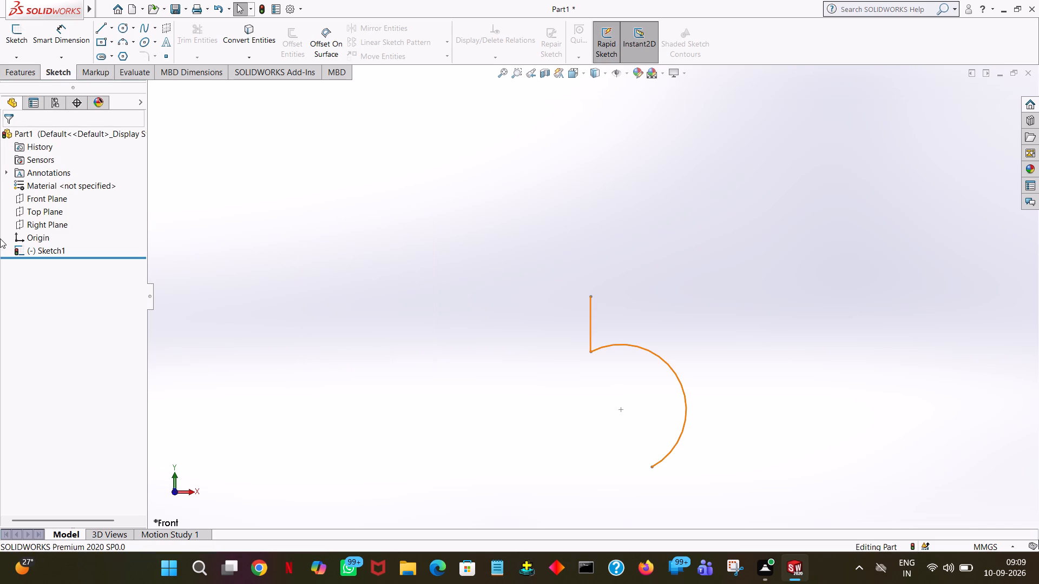
Reopen Sketch1, containing the line and arc, for editing.
left_click(22, 253)
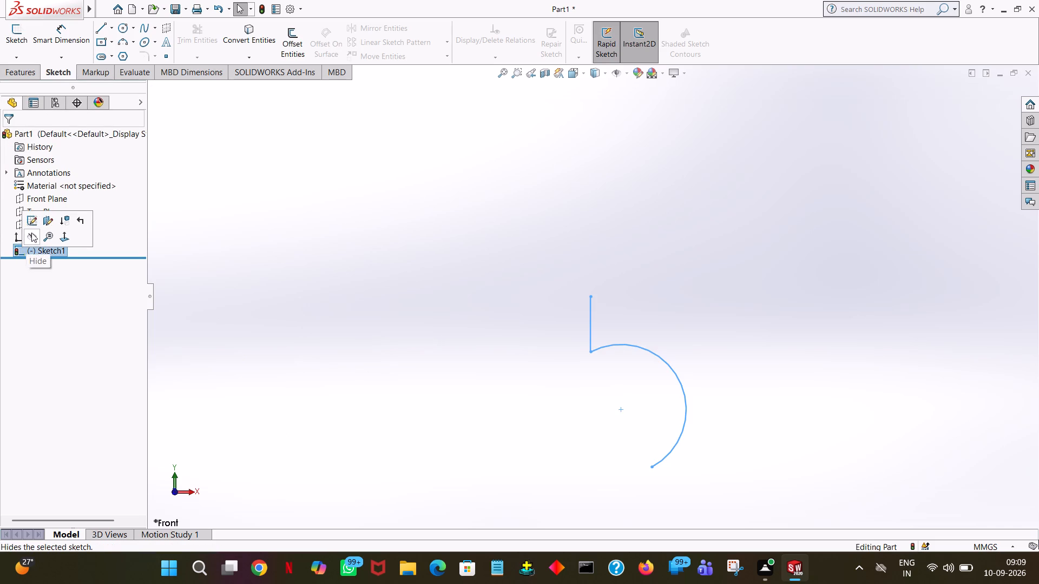
left_click(32, 223)
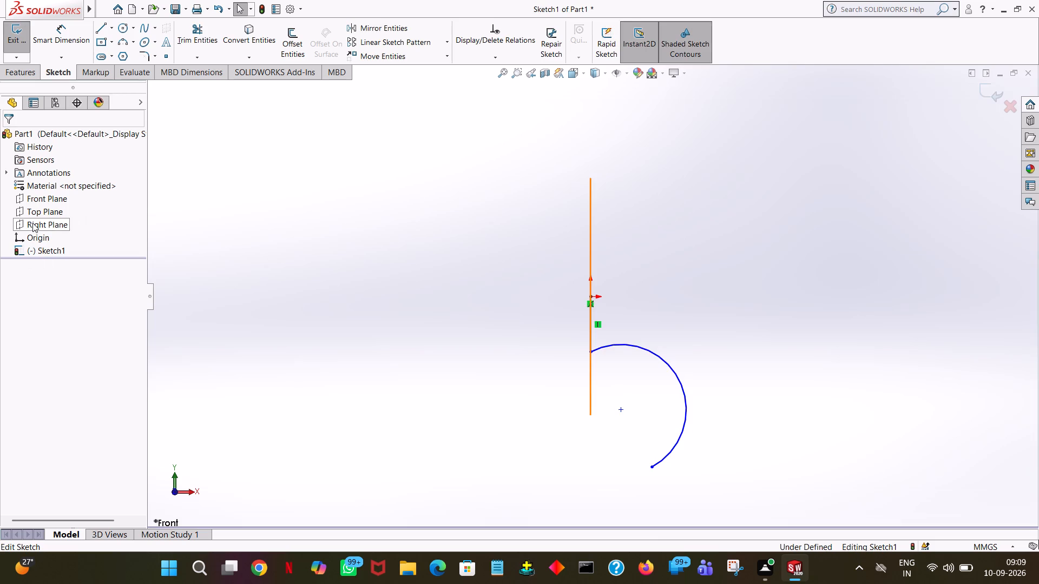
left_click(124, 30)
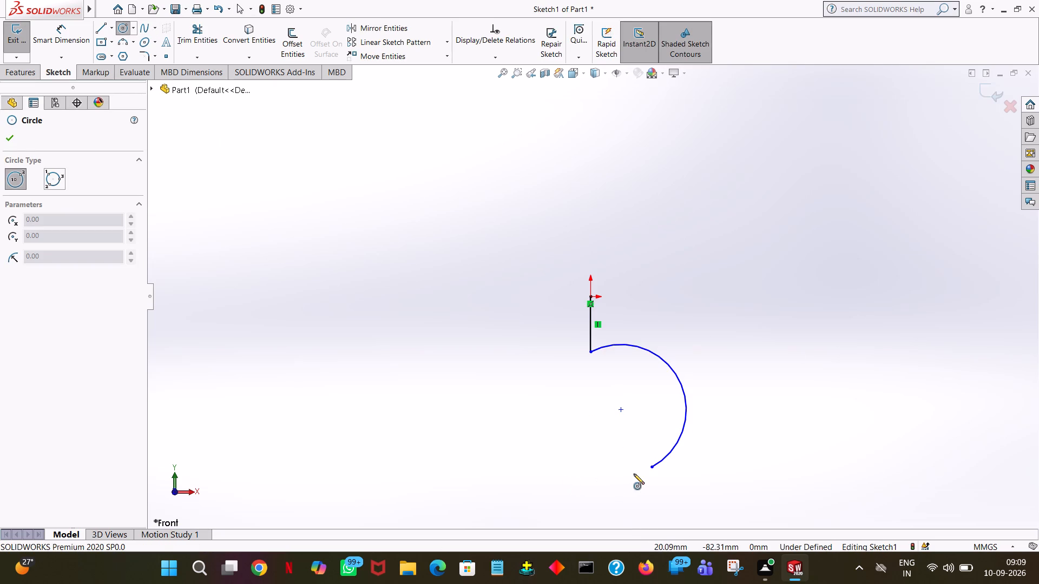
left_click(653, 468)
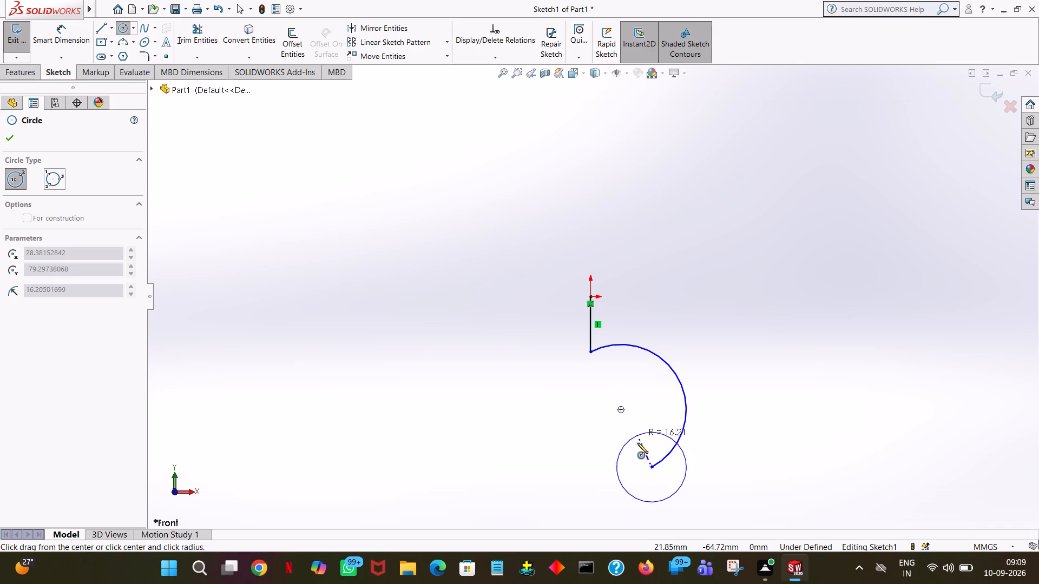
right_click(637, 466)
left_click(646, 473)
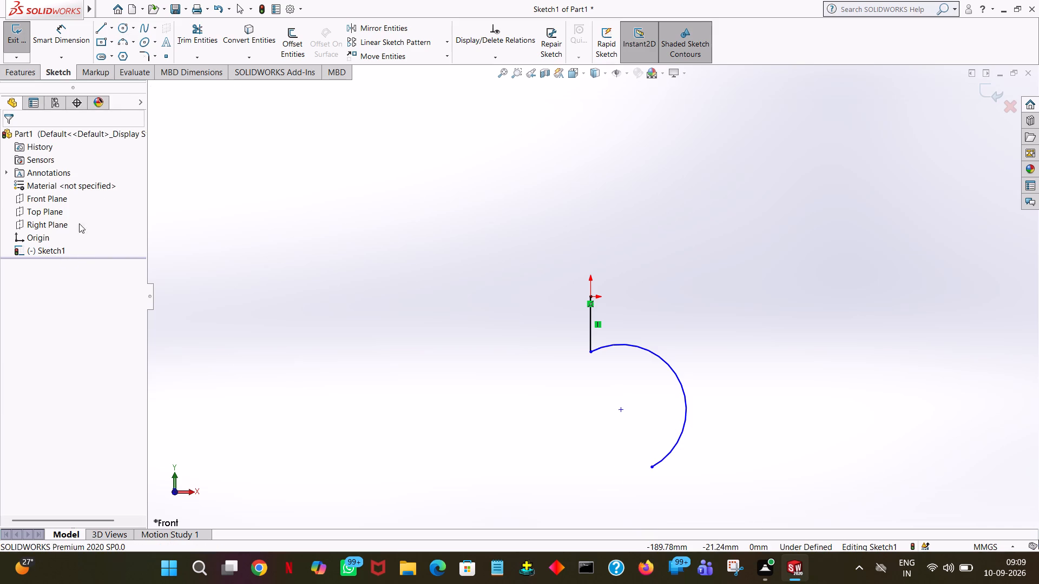
Draw a center rectangle about 60 mm wide and 15 mm high, centred on the arc's lower end.
left_click(104, 40)
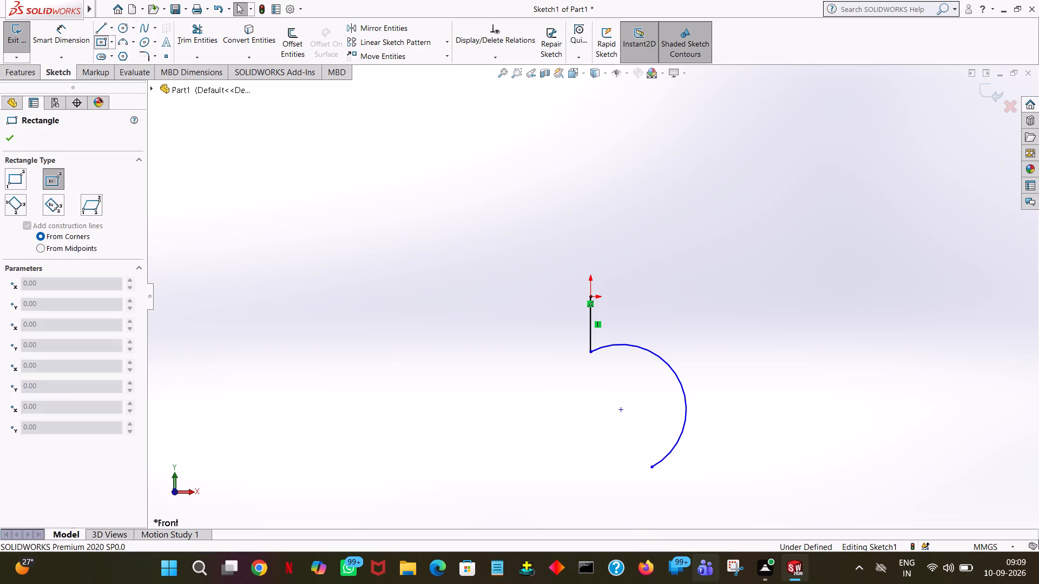
left_click(652, 468)
left_click(716, 483)
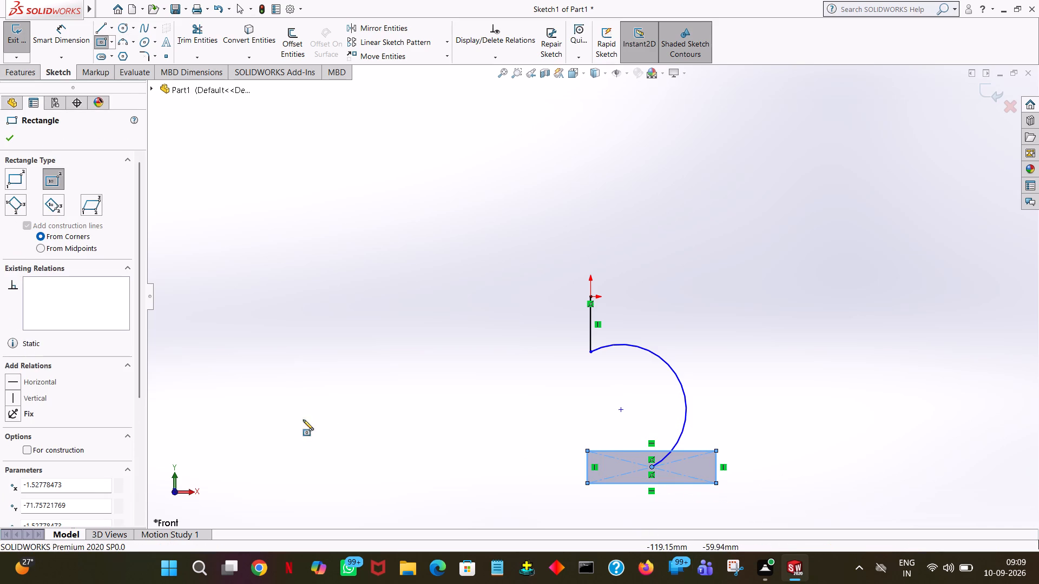
left_click(8, 140)
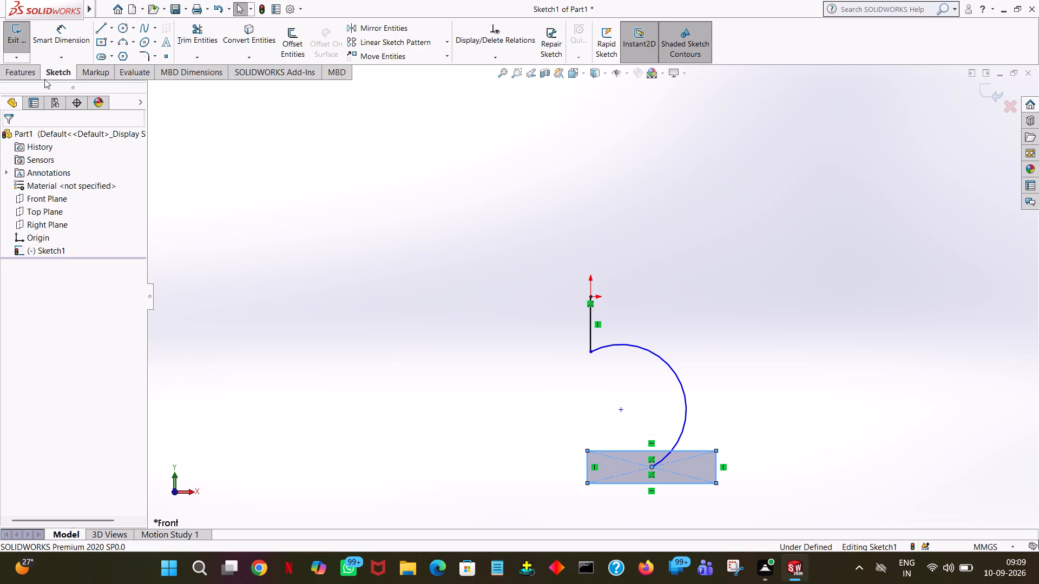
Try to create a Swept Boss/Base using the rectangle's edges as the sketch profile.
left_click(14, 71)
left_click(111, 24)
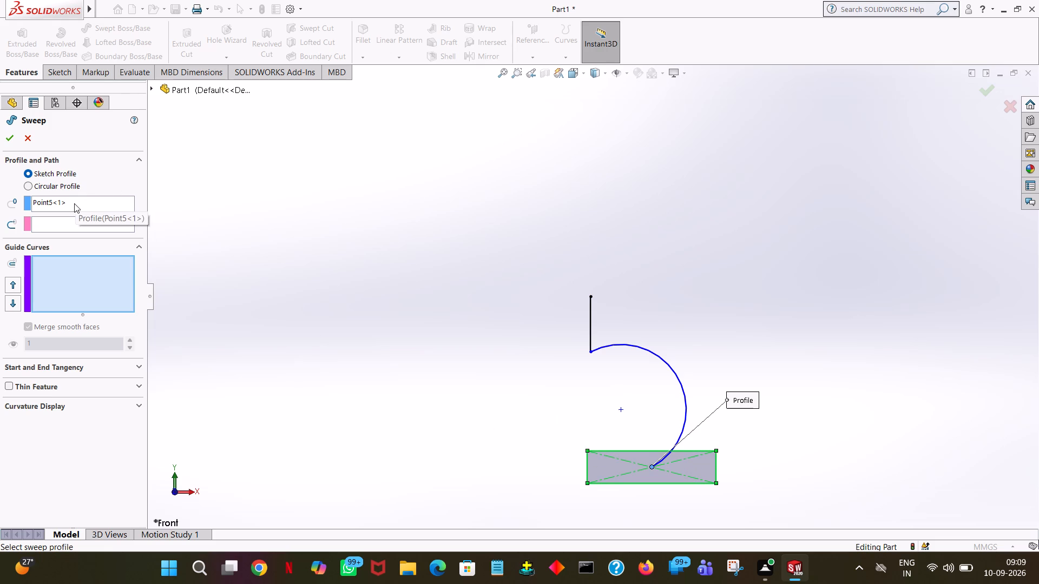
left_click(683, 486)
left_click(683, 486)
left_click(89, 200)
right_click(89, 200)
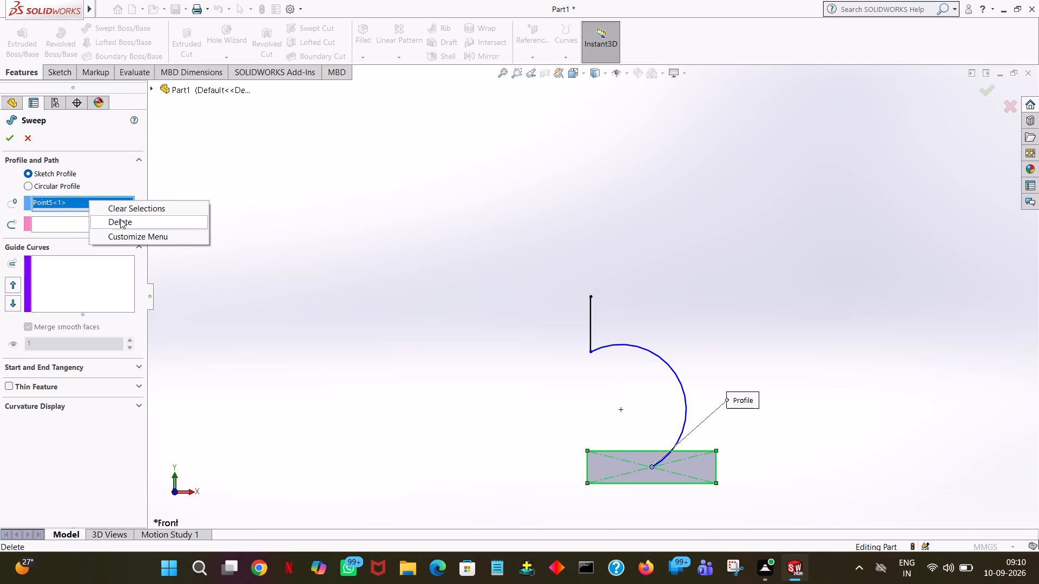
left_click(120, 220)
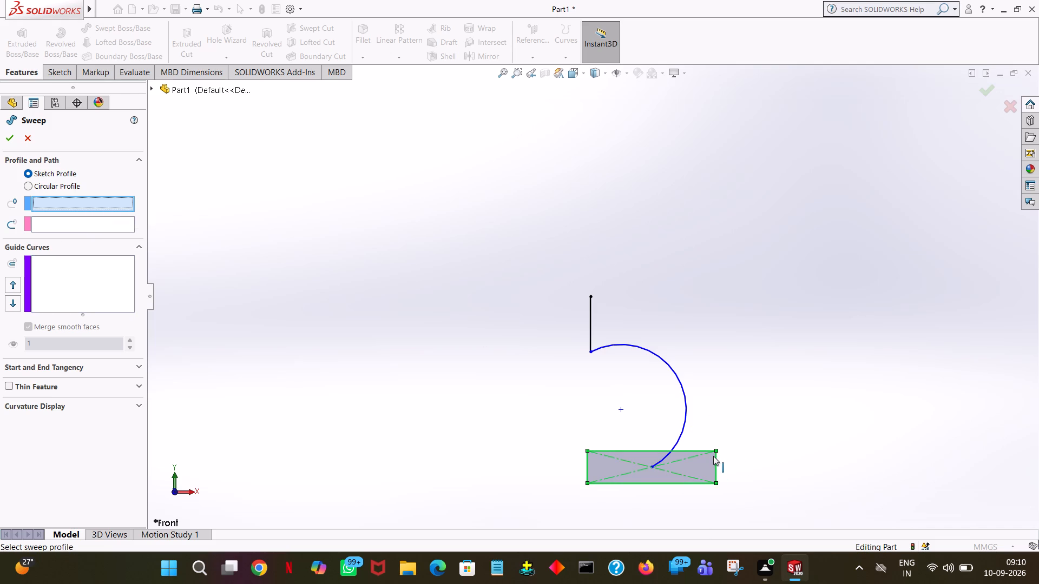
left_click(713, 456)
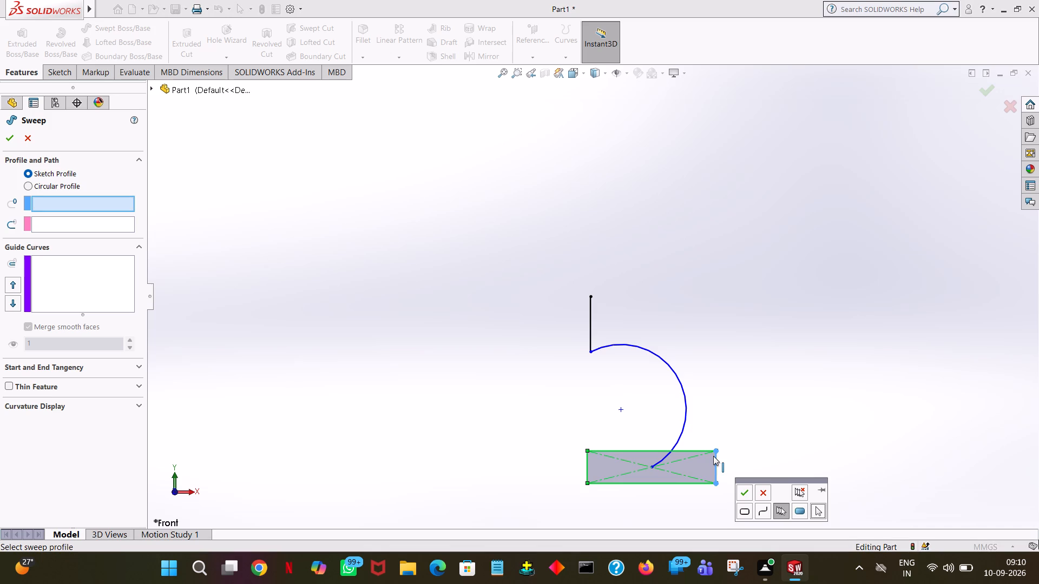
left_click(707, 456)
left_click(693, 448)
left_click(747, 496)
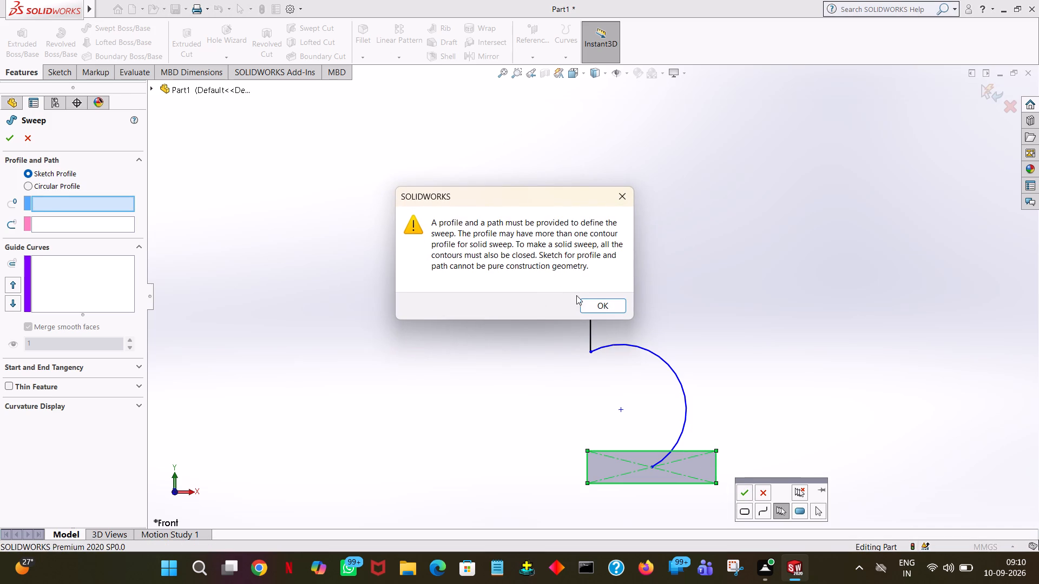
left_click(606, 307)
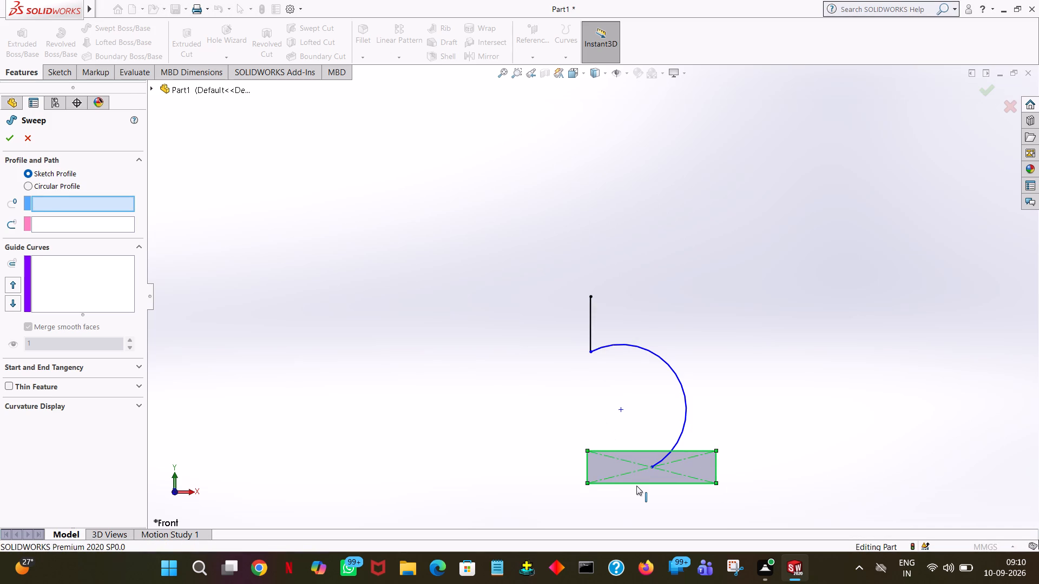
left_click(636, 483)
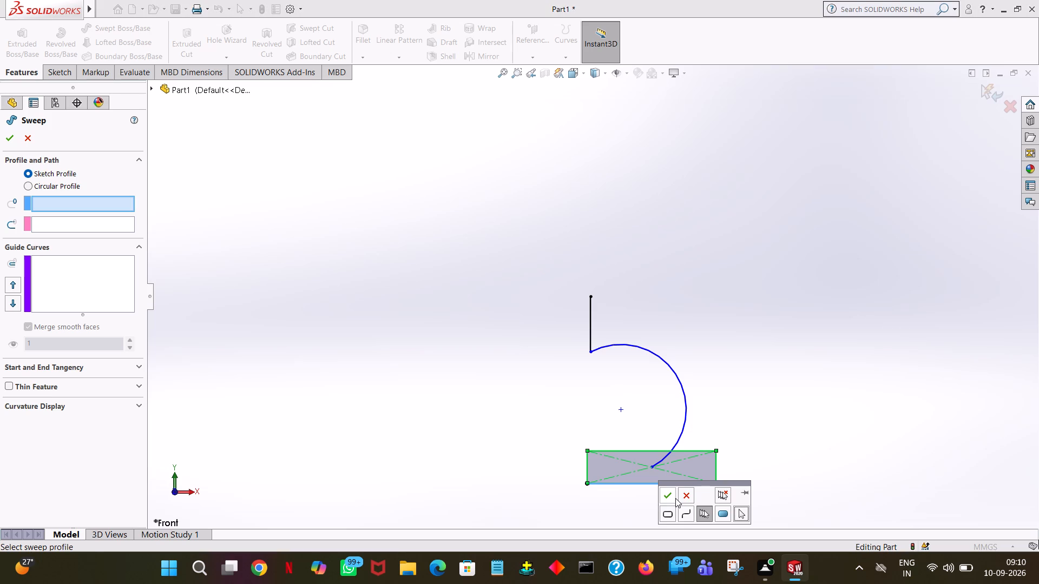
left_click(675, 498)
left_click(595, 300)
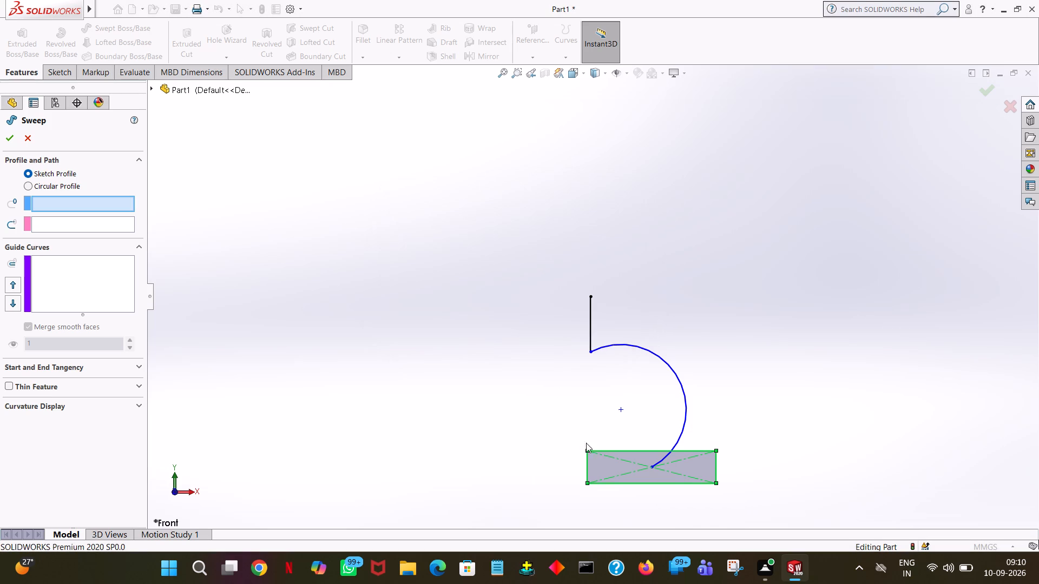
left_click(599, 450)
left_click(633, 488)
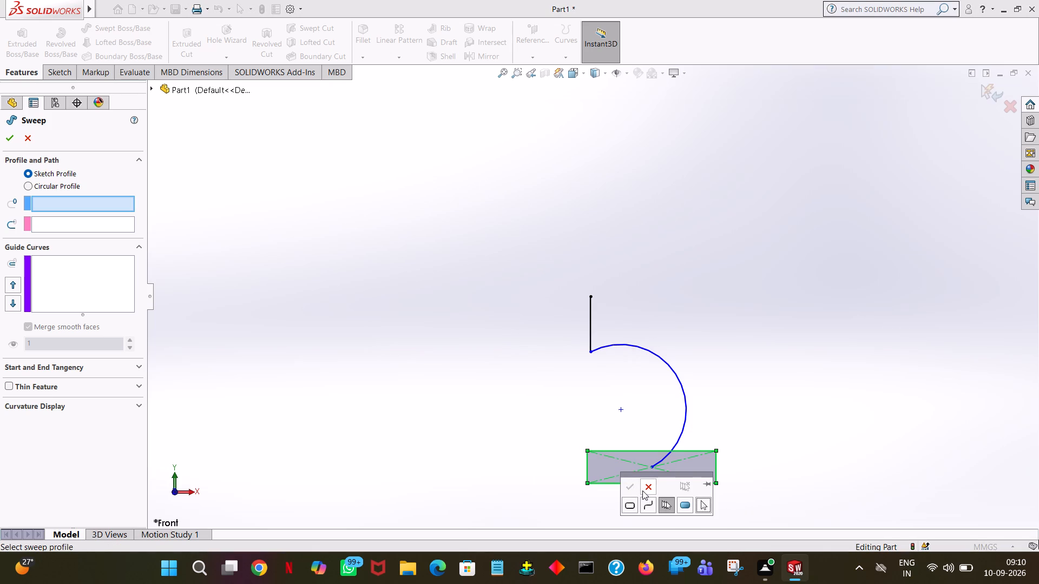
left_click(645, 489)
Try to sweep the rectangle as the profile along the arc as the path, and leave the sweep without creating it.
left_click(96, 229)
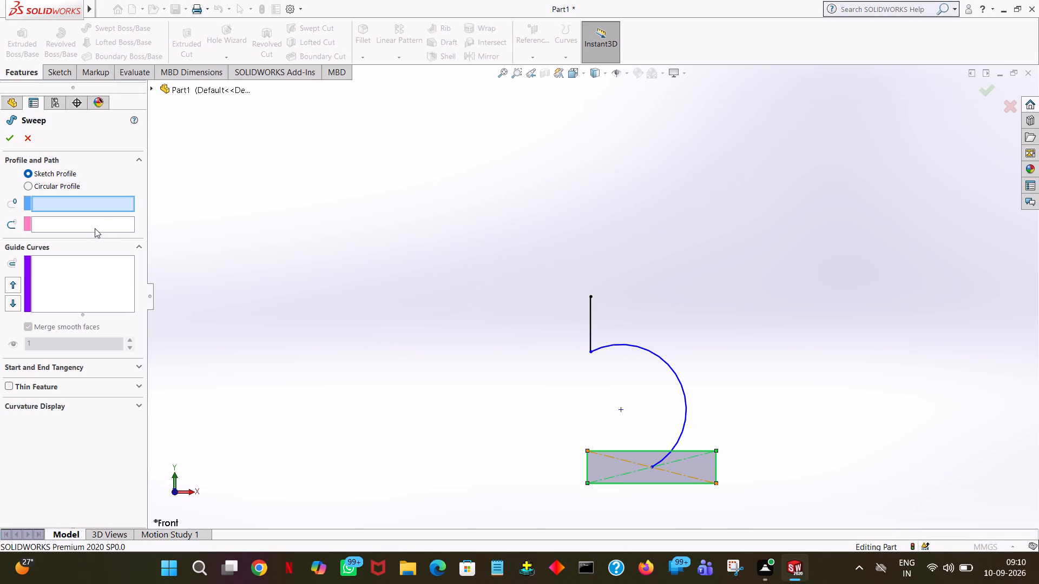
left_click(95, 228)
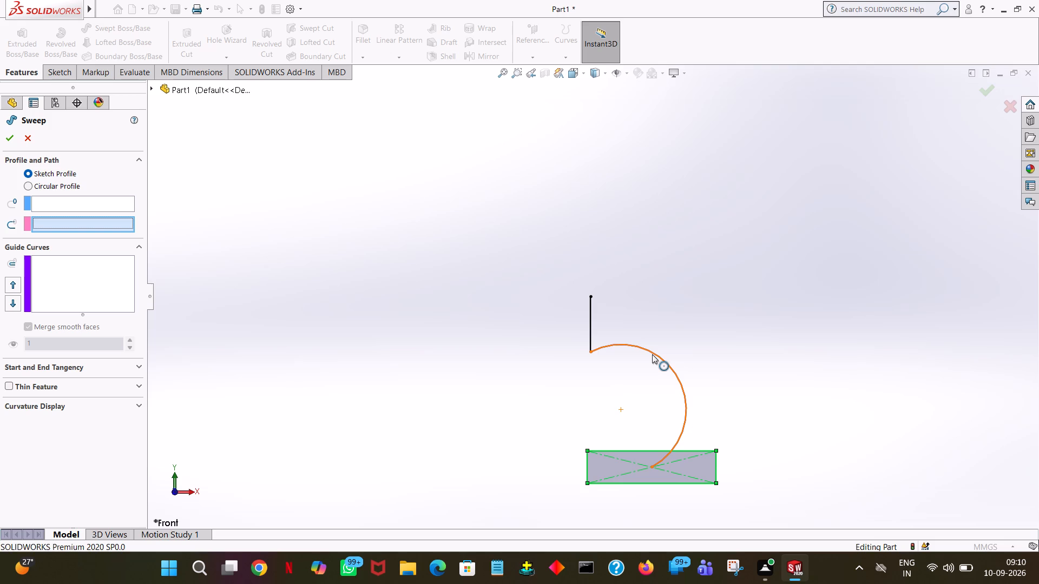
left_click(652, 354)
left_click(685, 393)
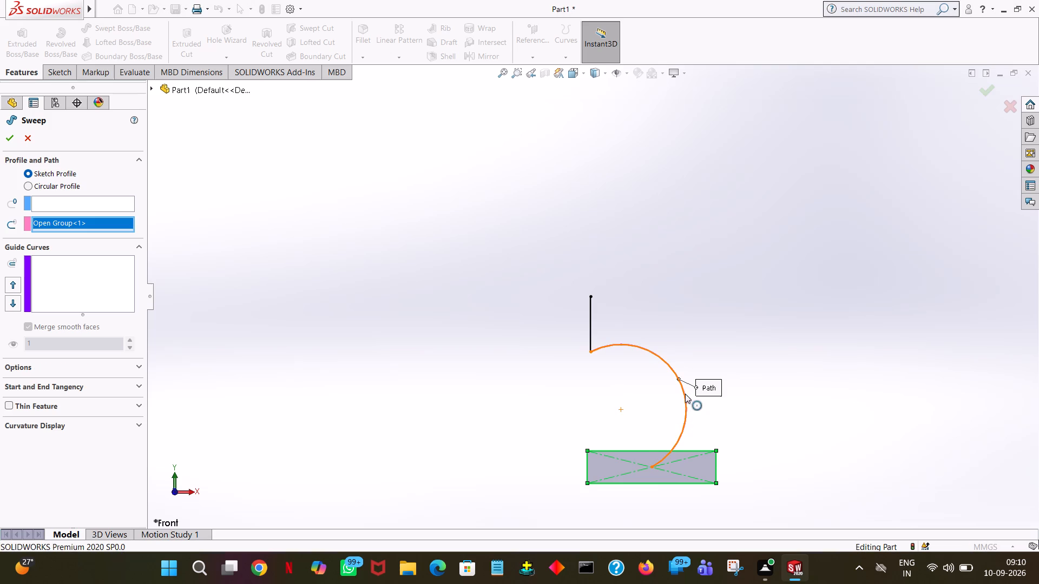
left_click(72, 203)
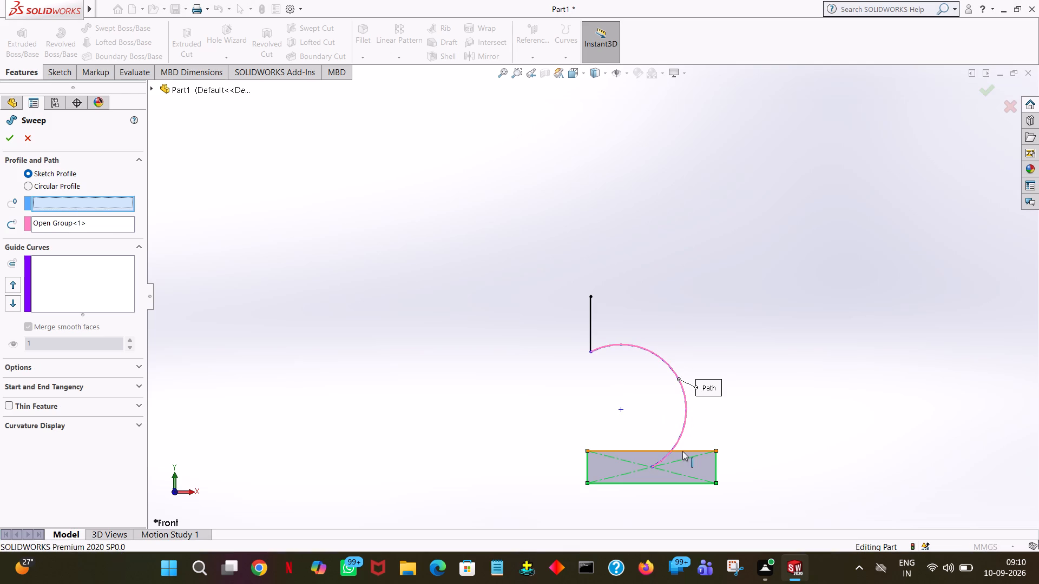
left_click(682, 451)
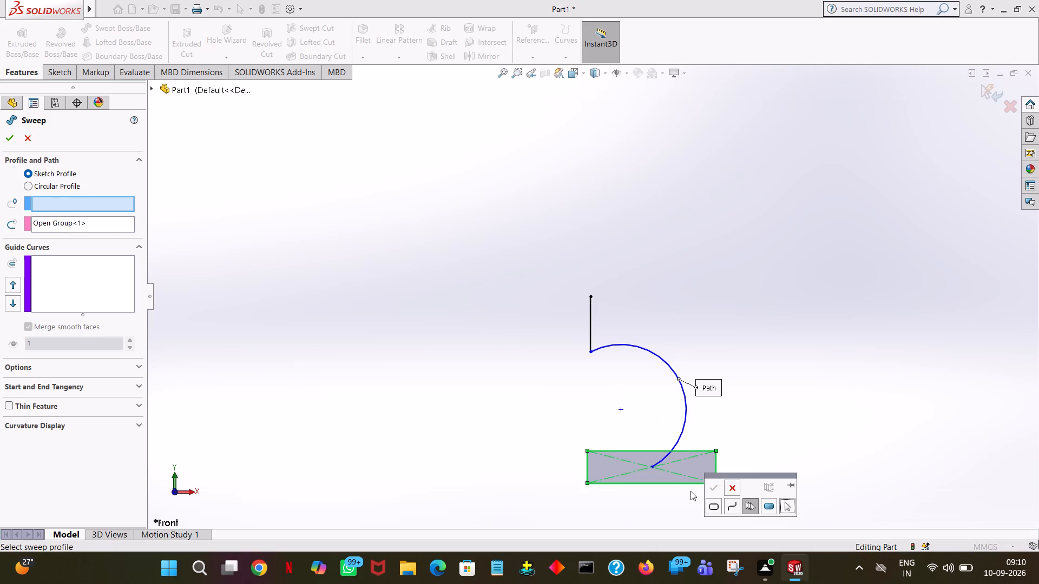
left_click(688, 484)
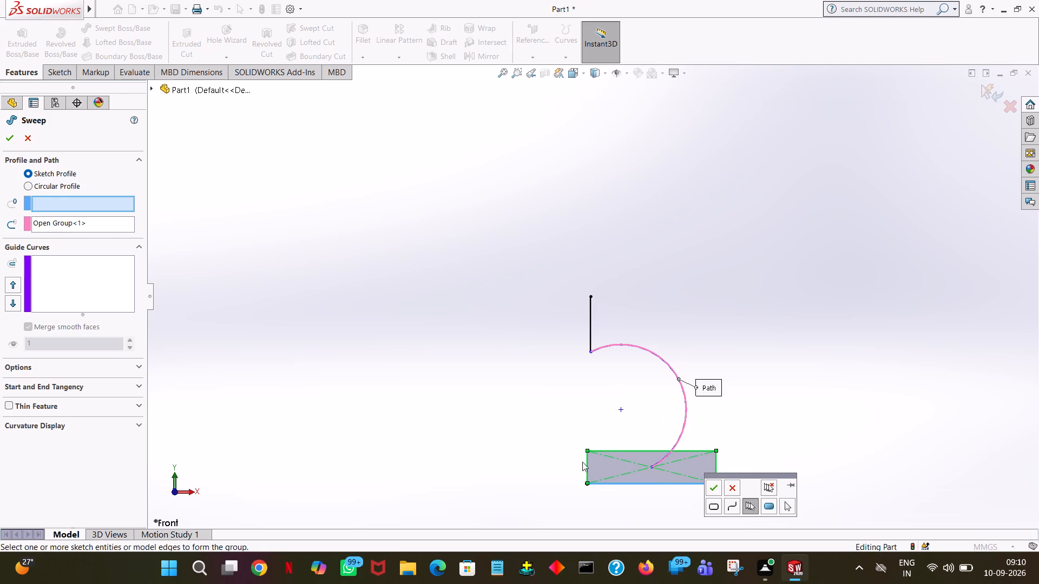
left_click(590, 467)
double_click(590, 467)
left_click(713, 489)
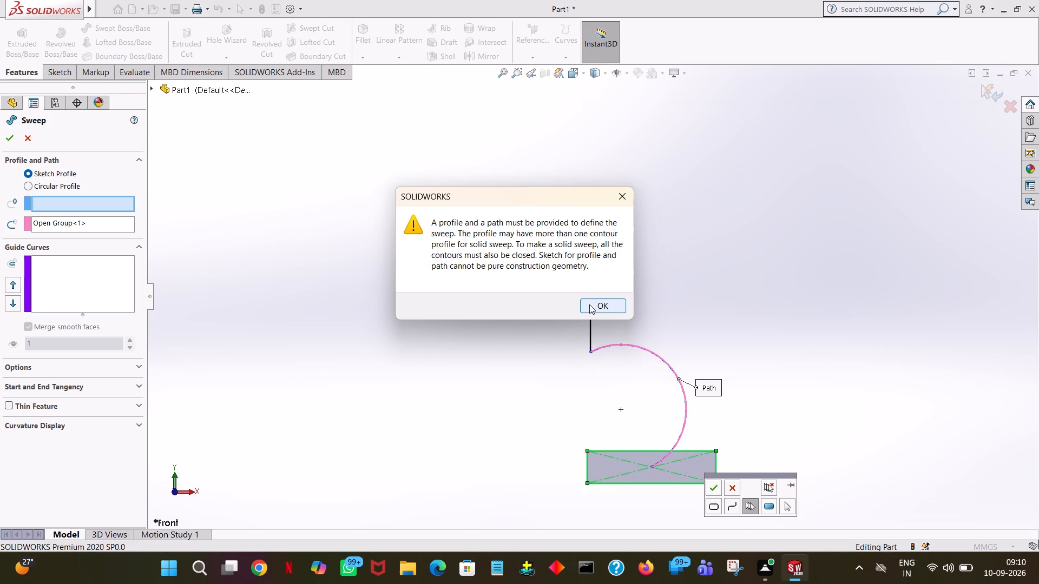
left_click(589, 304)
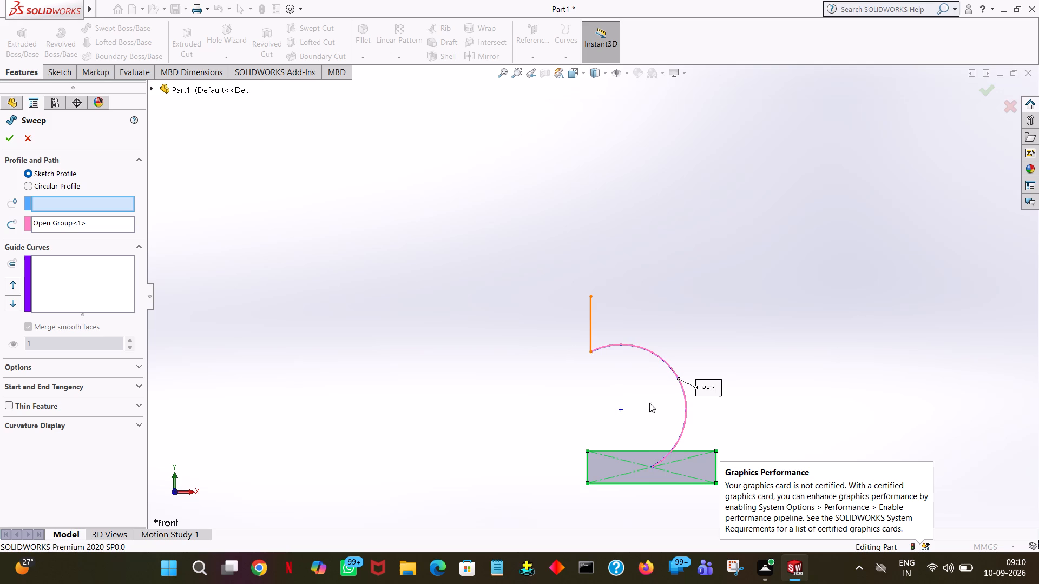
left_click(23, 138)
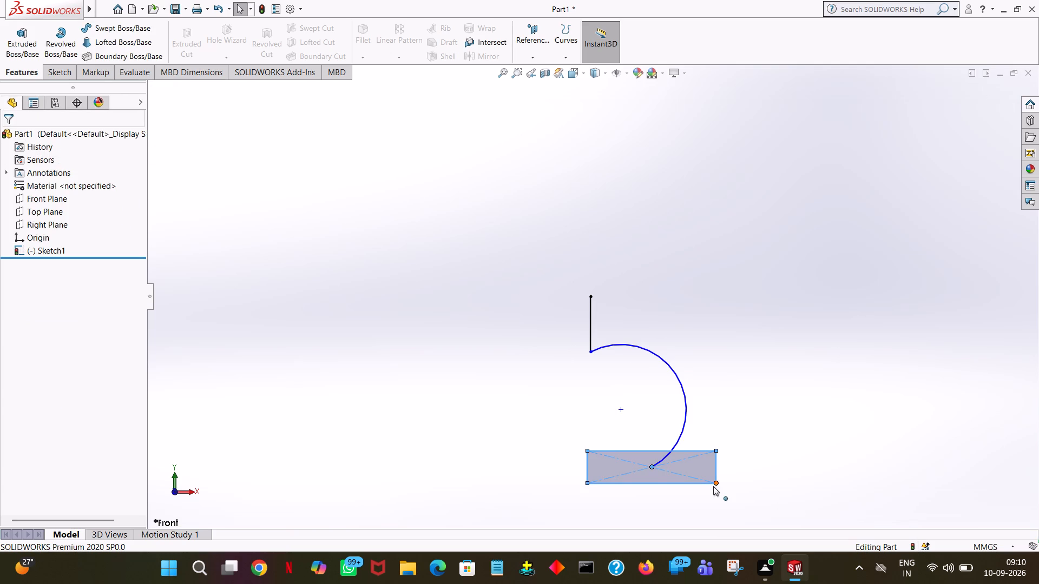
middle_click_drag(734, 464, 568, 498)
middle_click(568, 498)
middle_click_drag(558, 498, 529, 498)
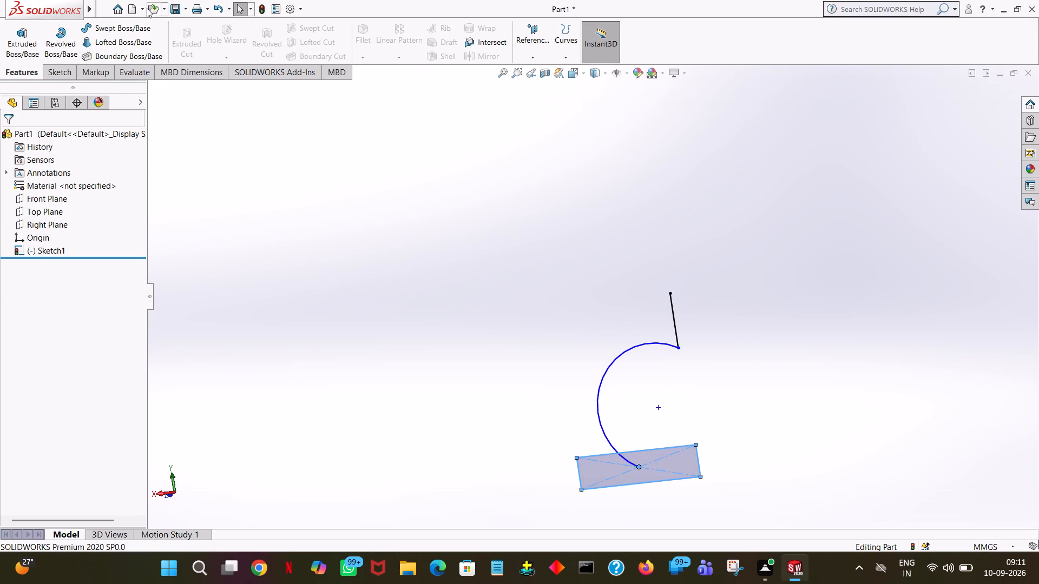
Create a new part document.
left_click(133, 7)
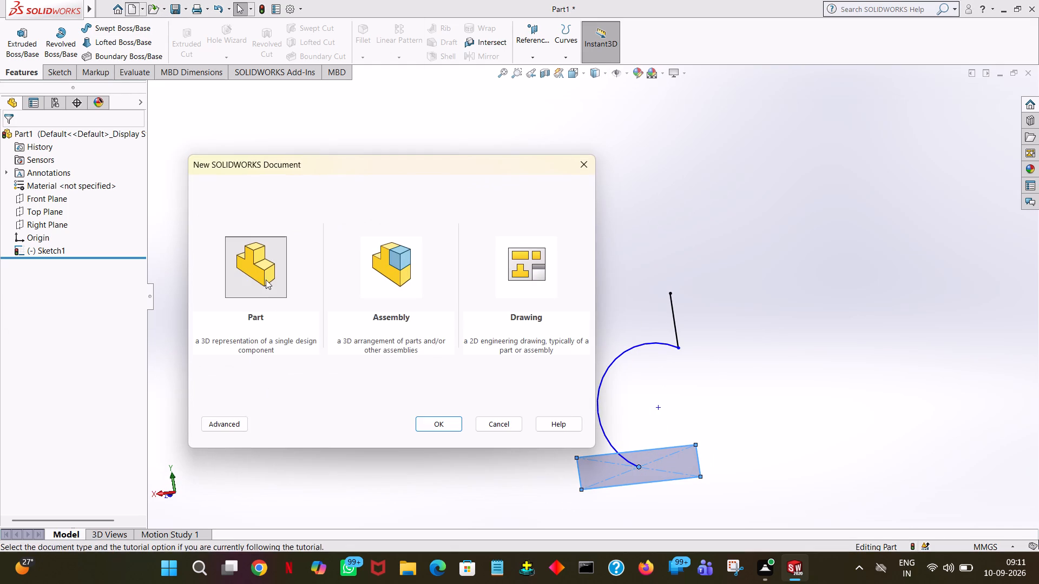
double_click(266, 278)
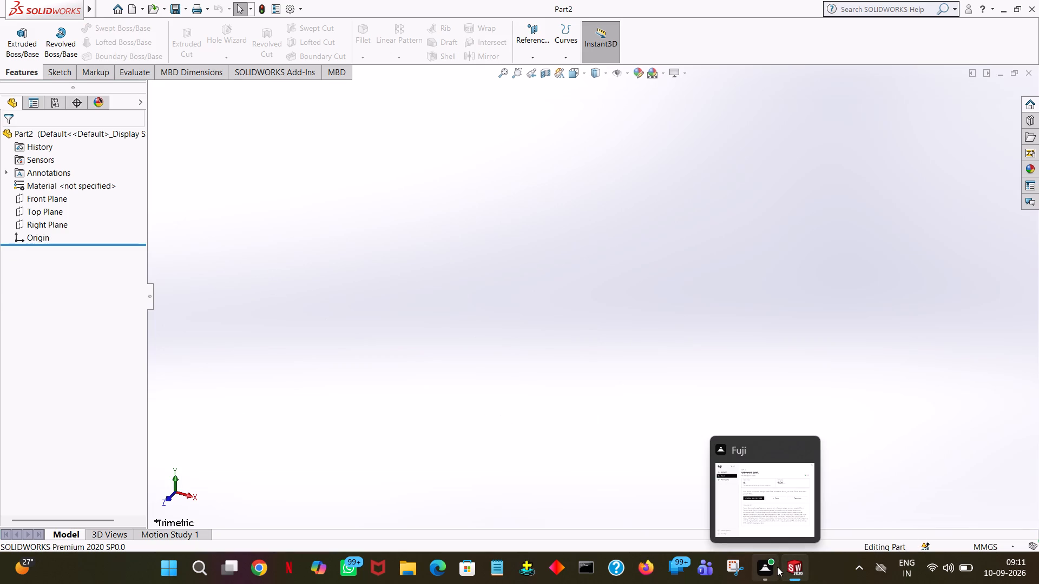
left_click(803, 378)
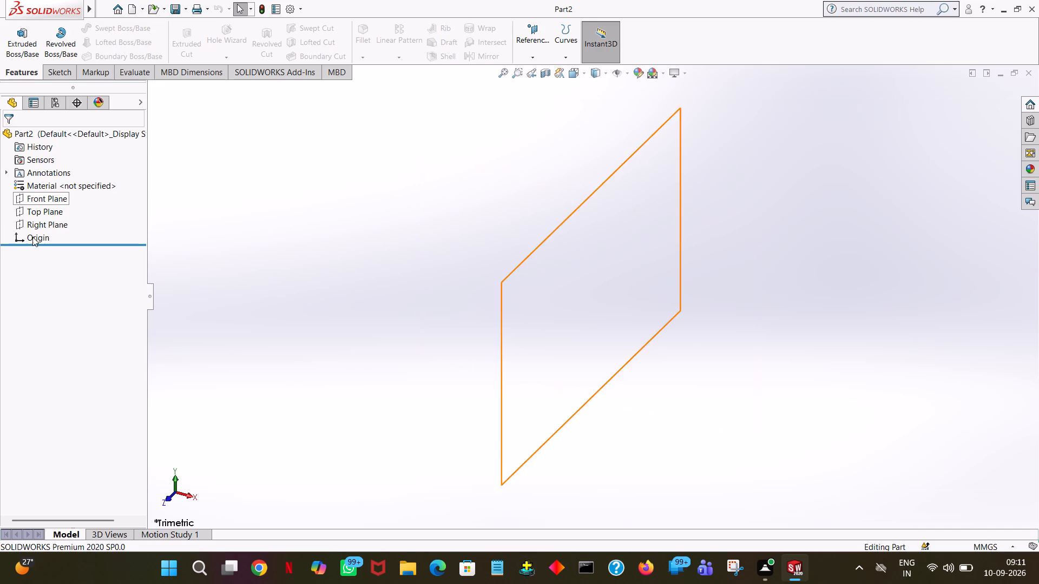
Start a sketch on the Front Plane and draw a circle of about 20.2 mm radius centred on the origin.
left_click(56, 193)
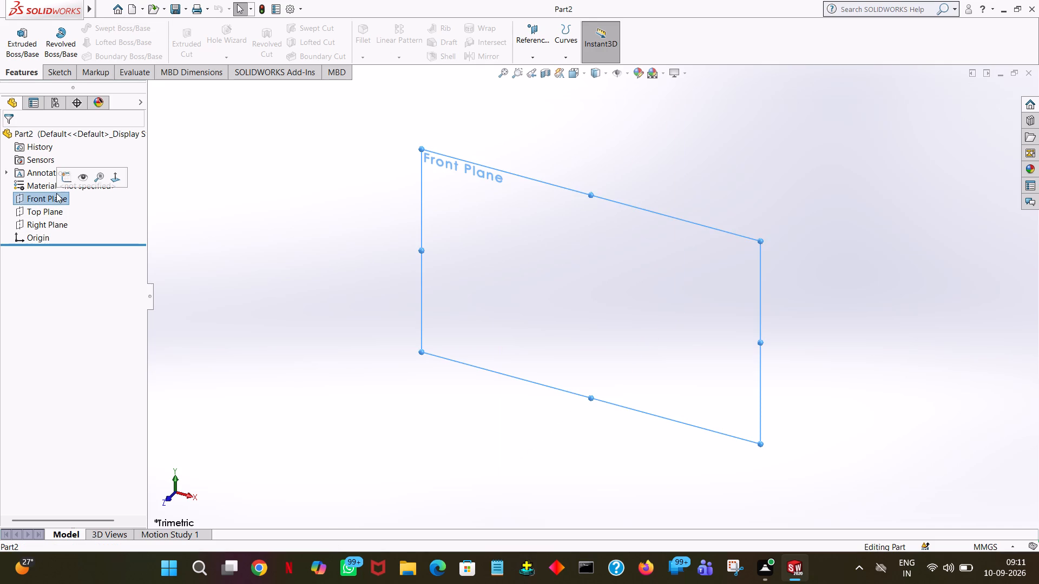
left_click(63, 181)
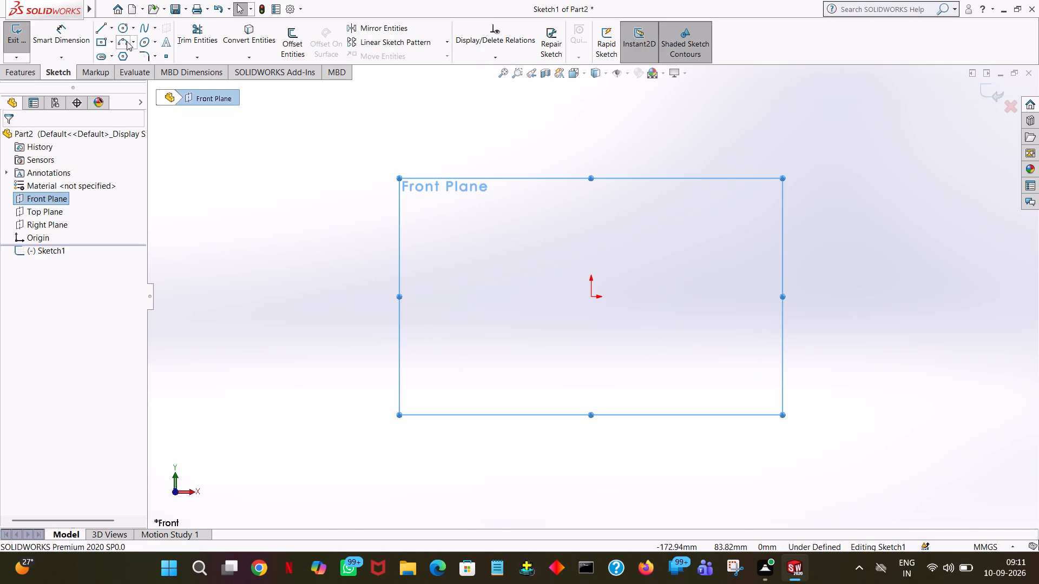
left_click(124, 30)
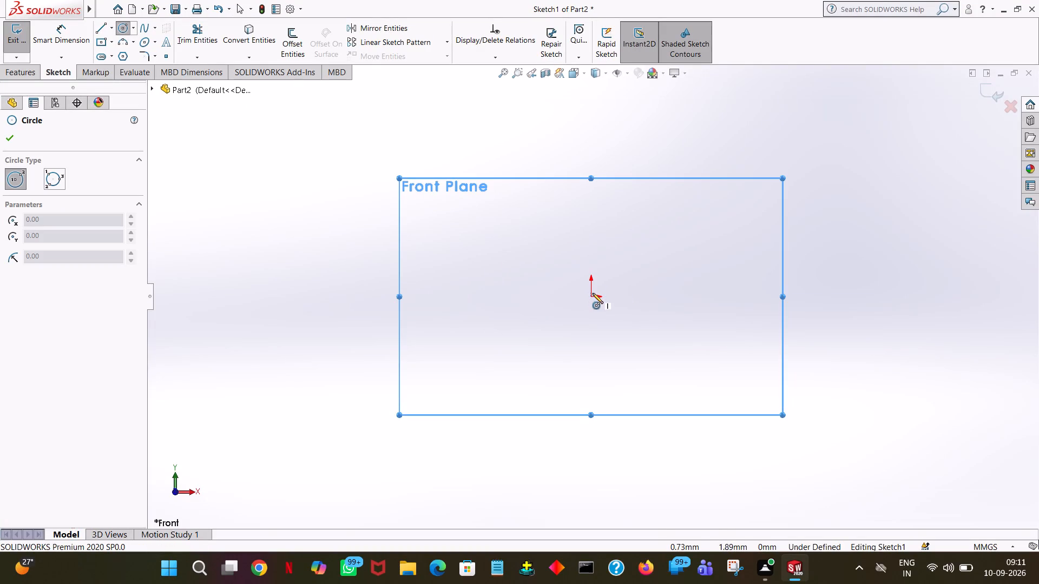
left_click(591, 297)
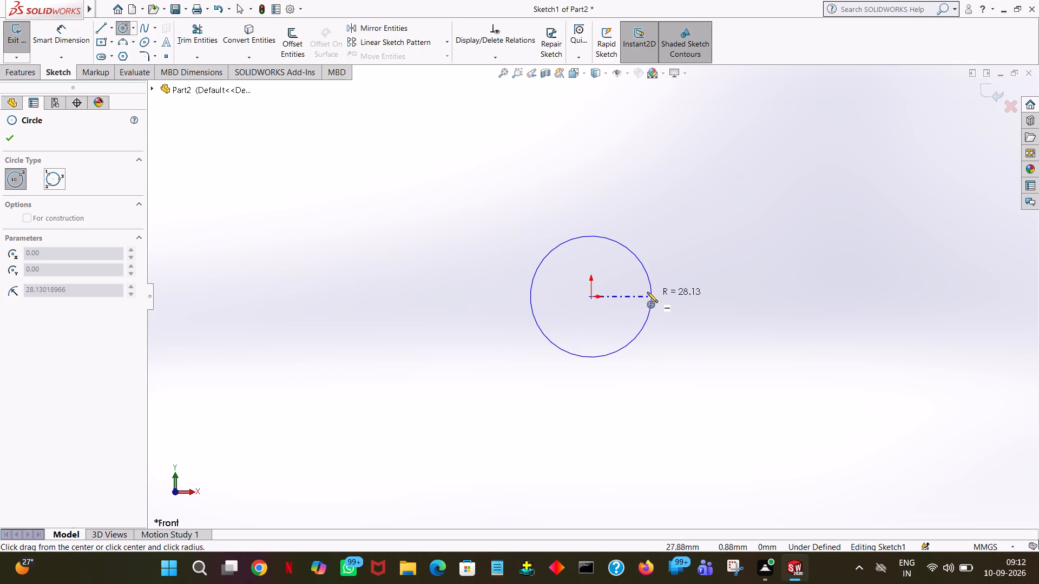
left_click(632, 281)
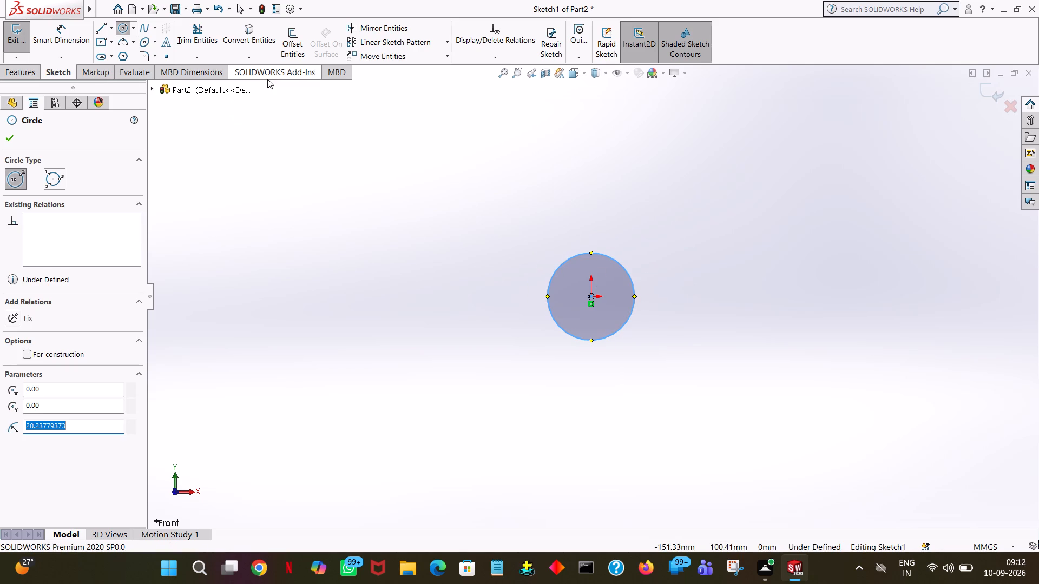
left_click(8, 136)
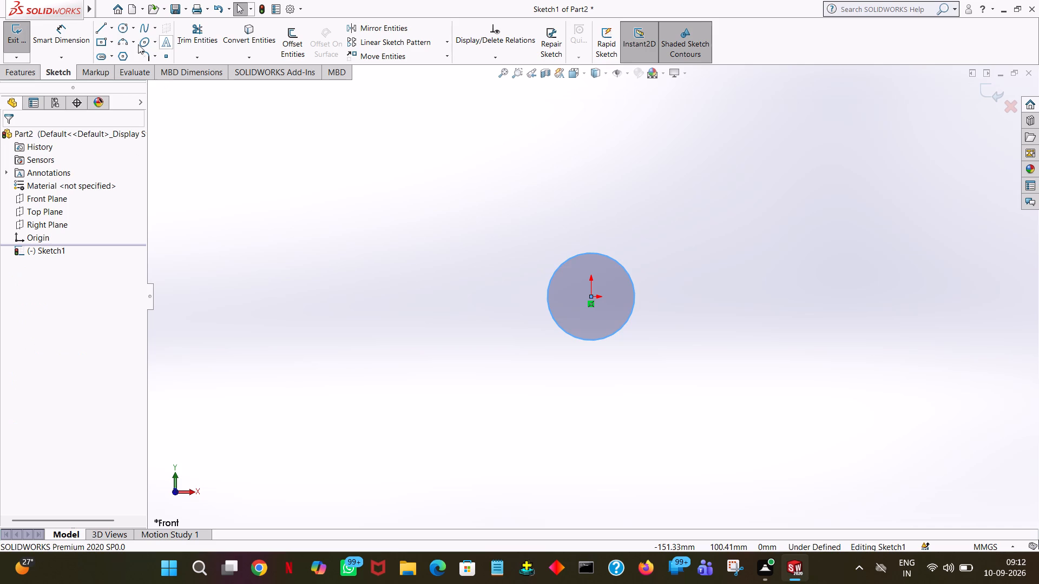
Dimension the circle's diameter to 88 mm.
left_click(67, 51)
left_click(571, 256)
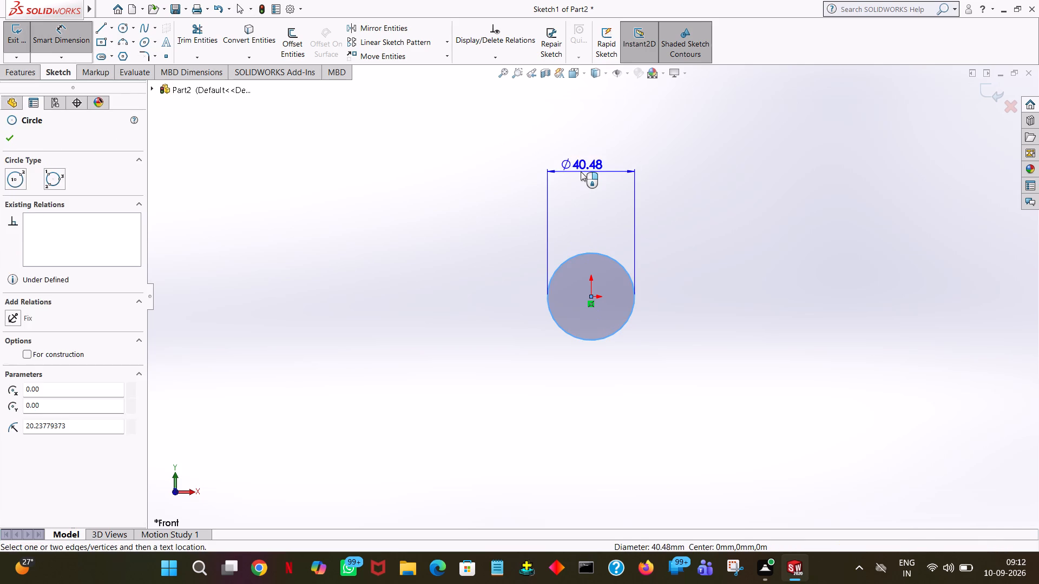
left_click(581, 171)
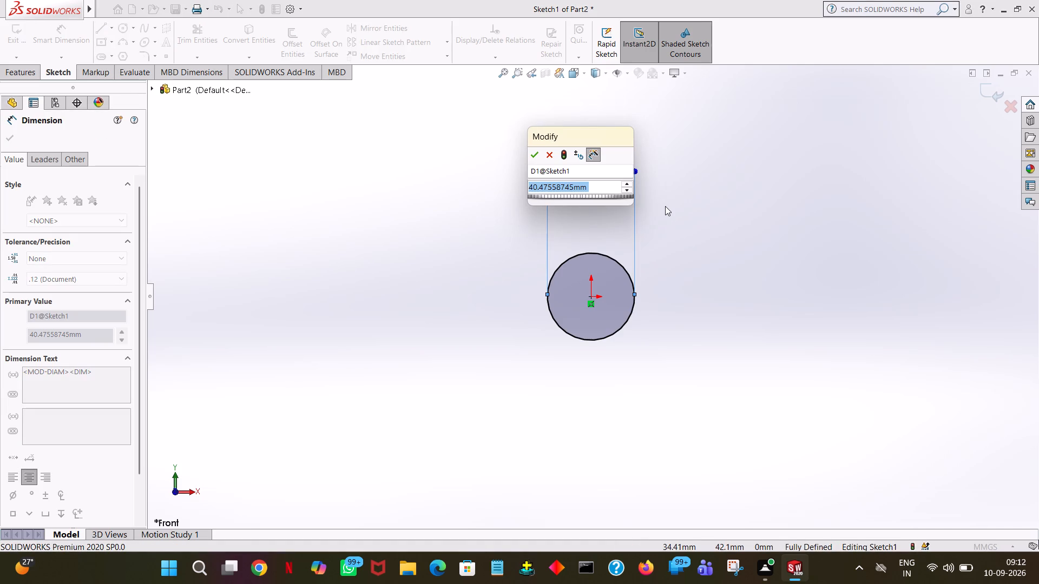
type("88")
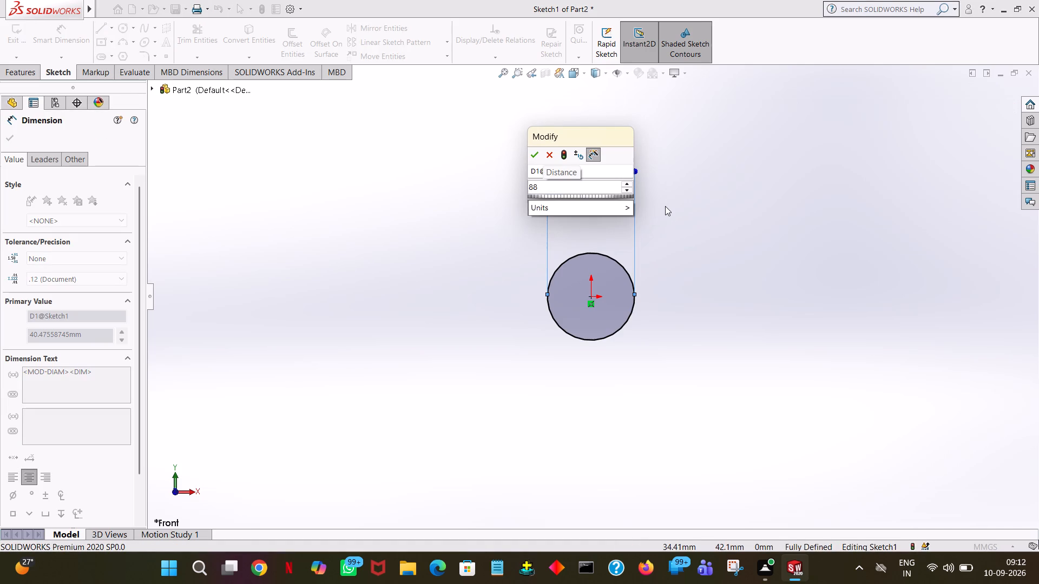
key("Return")
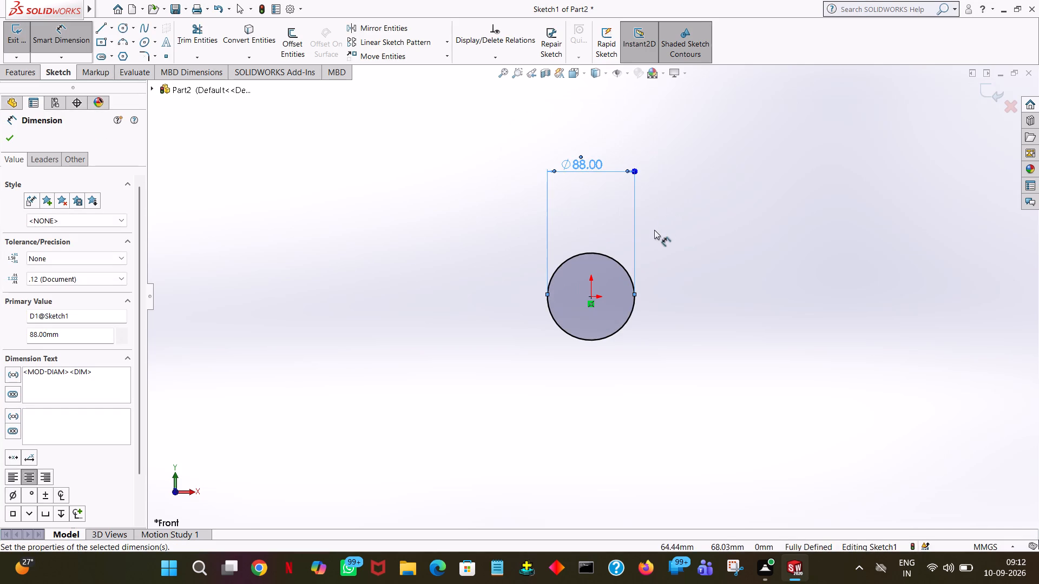
left_click(11, 139)
left_click(776, 228)
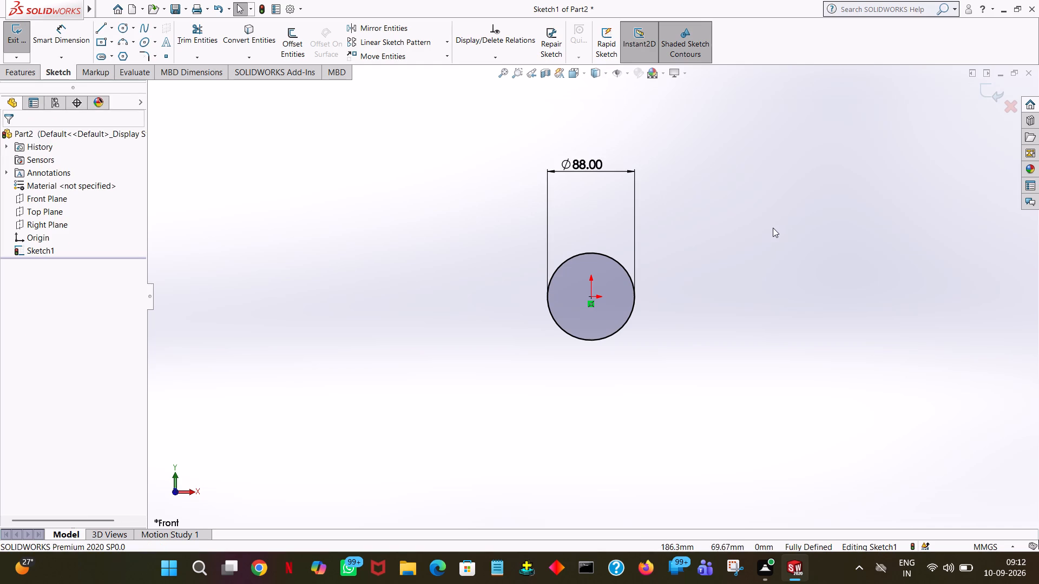
Extrude the circle as a solid Blind boss 56 mm deep, without a thin feature.
left_click(19, 77)
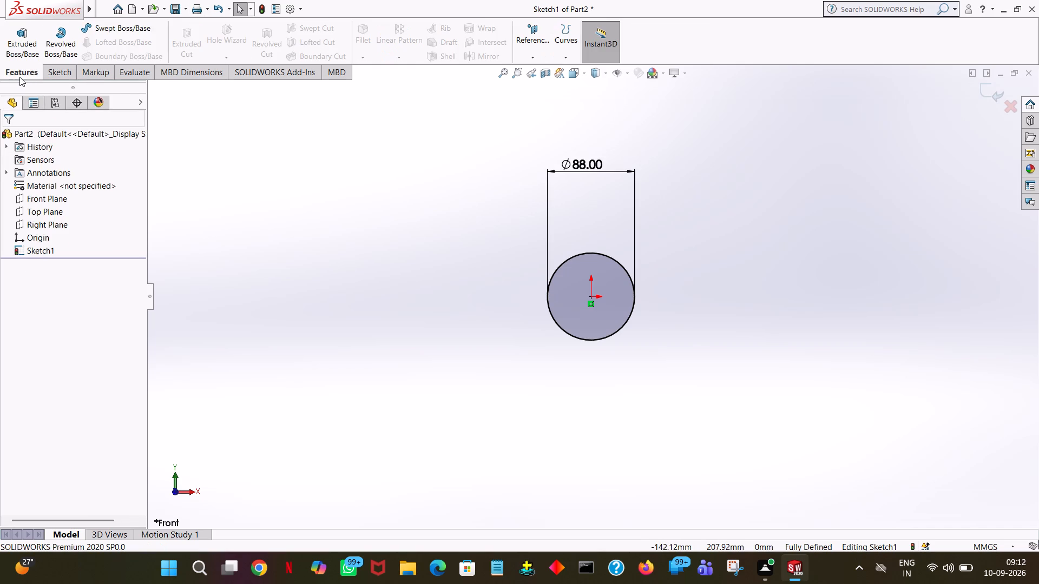
left_click(12, 48)
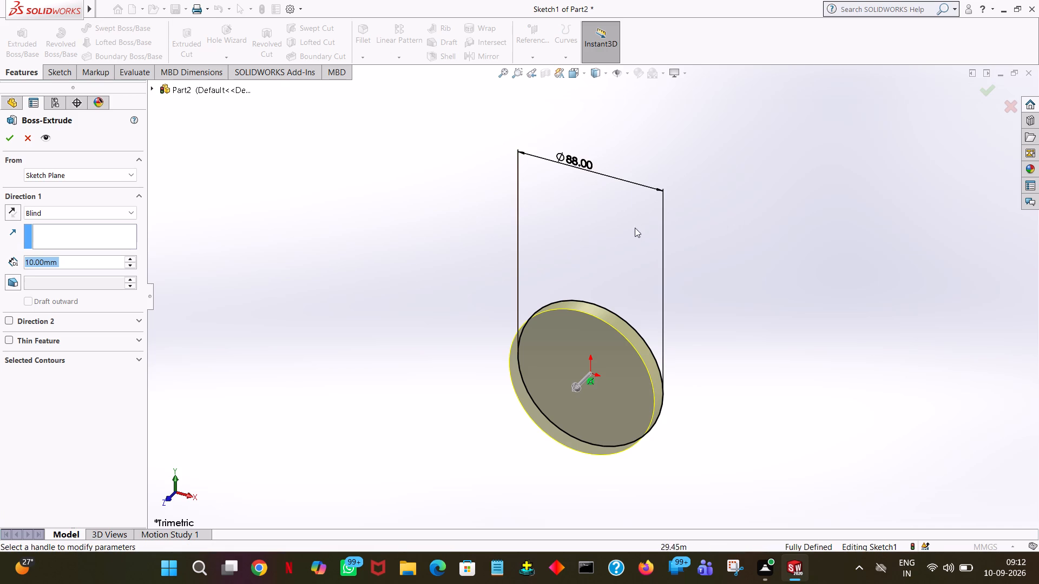
middle_click_drag(647, 325, 762, 322)
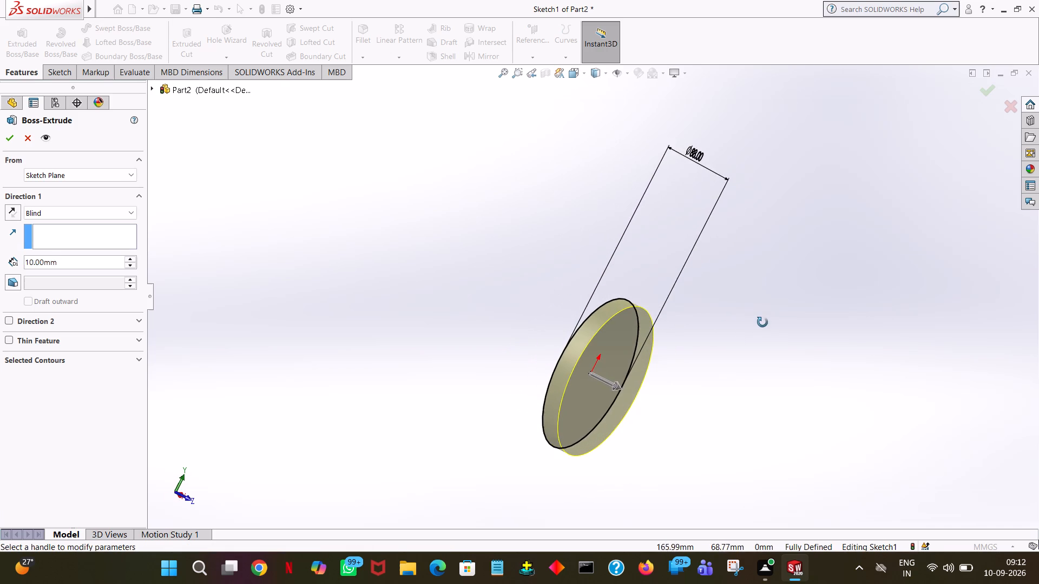
middle_click_drag(762, 322, 706, 306)
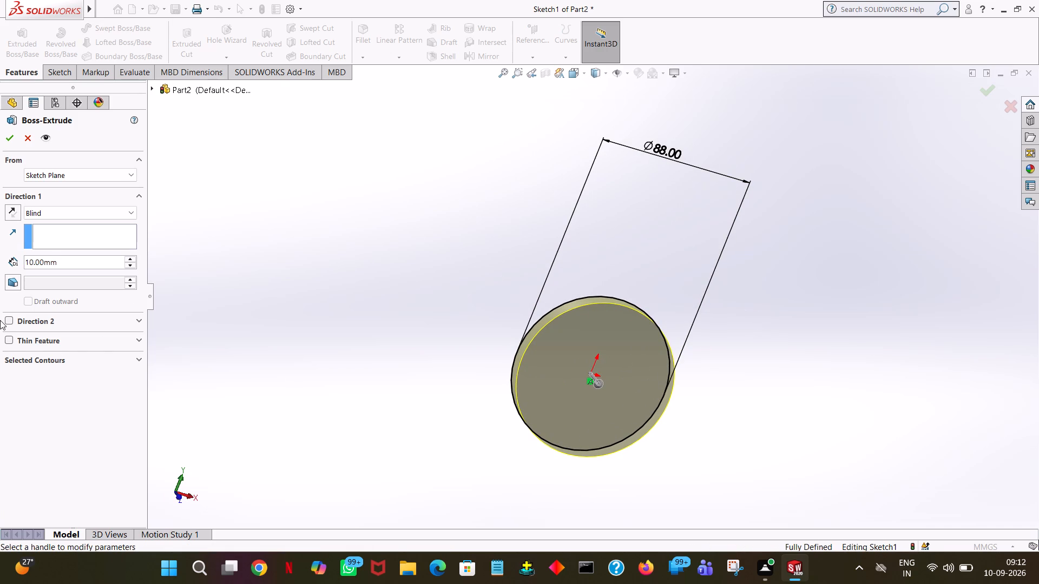
left_click(10, 342)
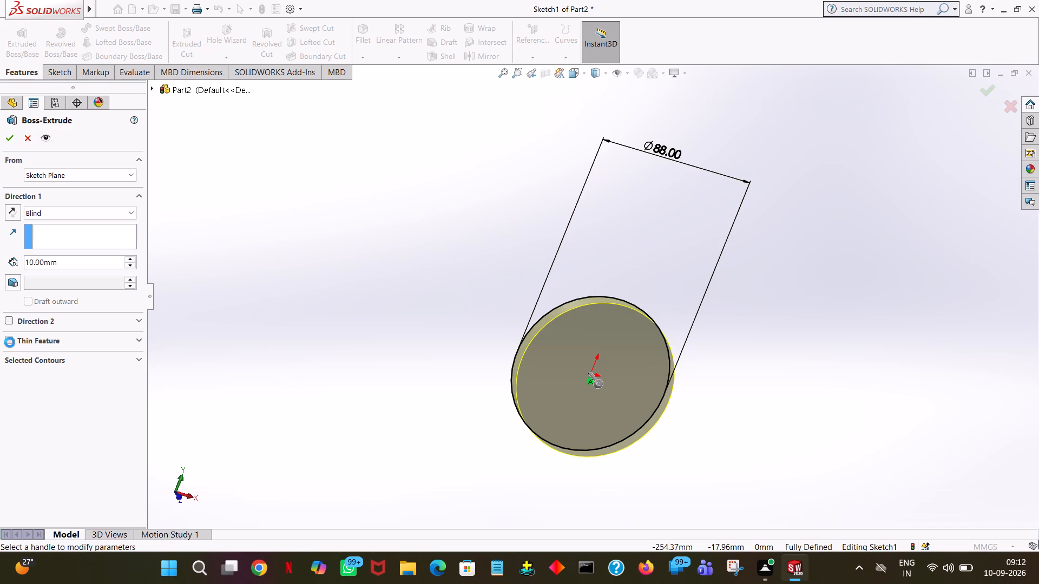
middle_click_drag(719, 353, 576, 321)
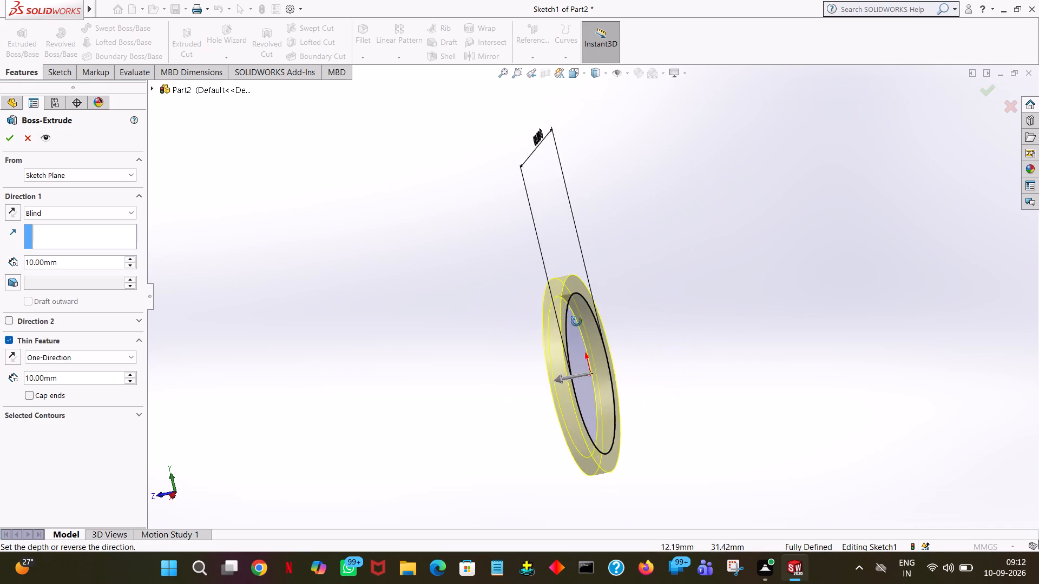
middle_click_drag(576, 321, 670, 281)
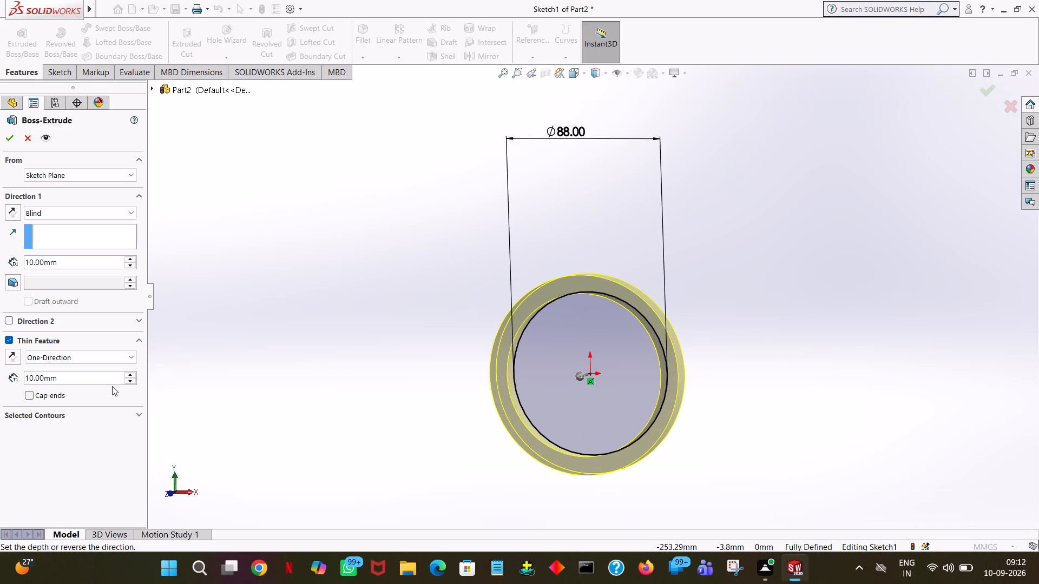
double_click(82, 380)
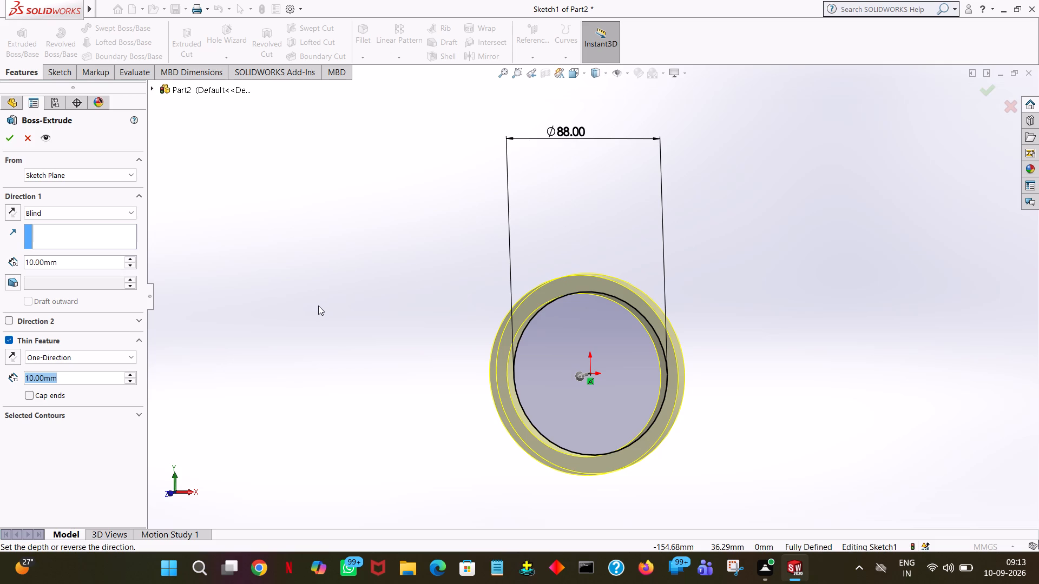
left_click(9, 336)
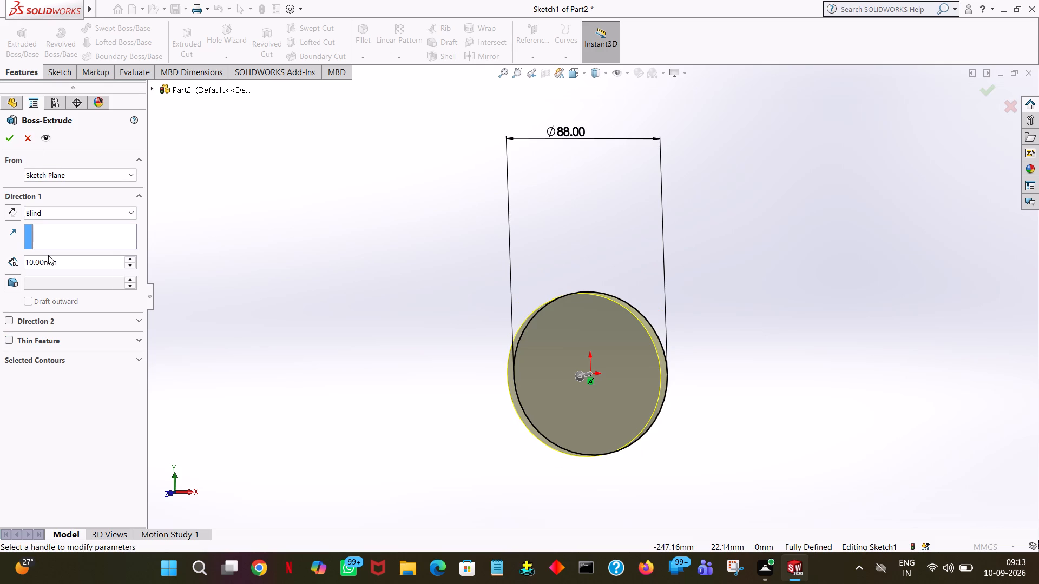
double_click(51, 260)
type("56")
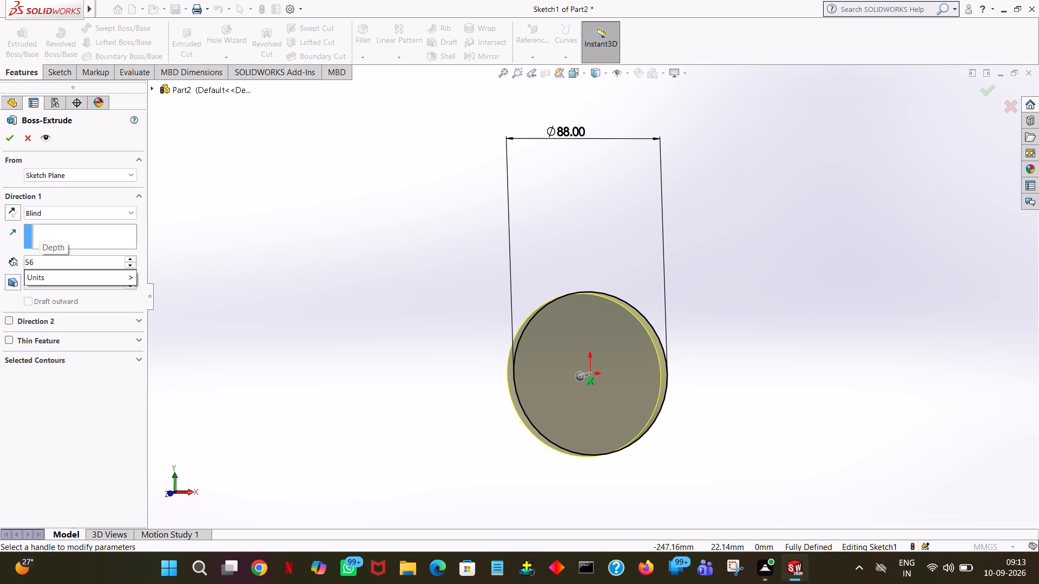
left_click(415, 214)
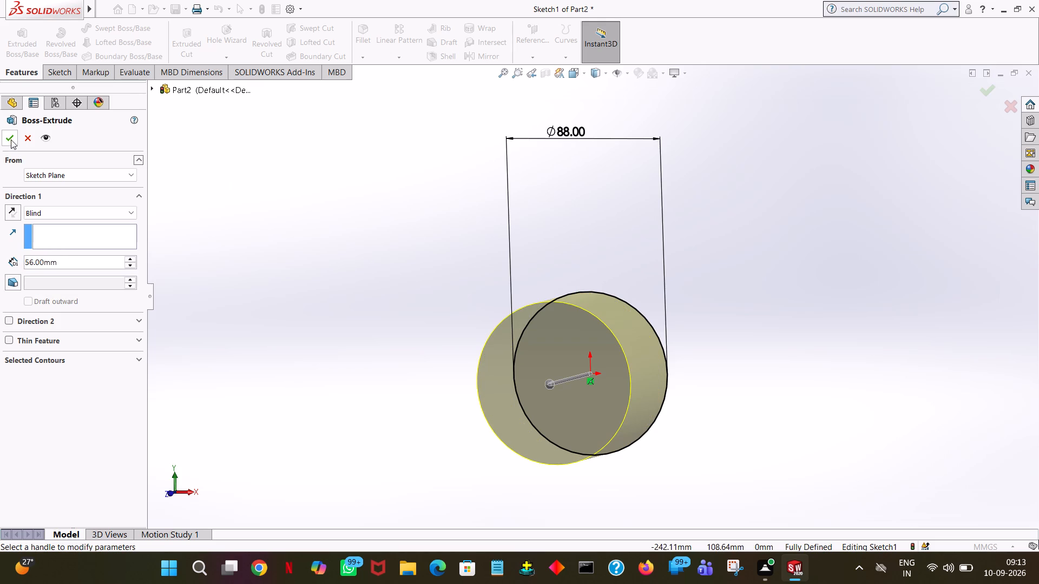
left_click(11, 140)
left_click(308, 235)
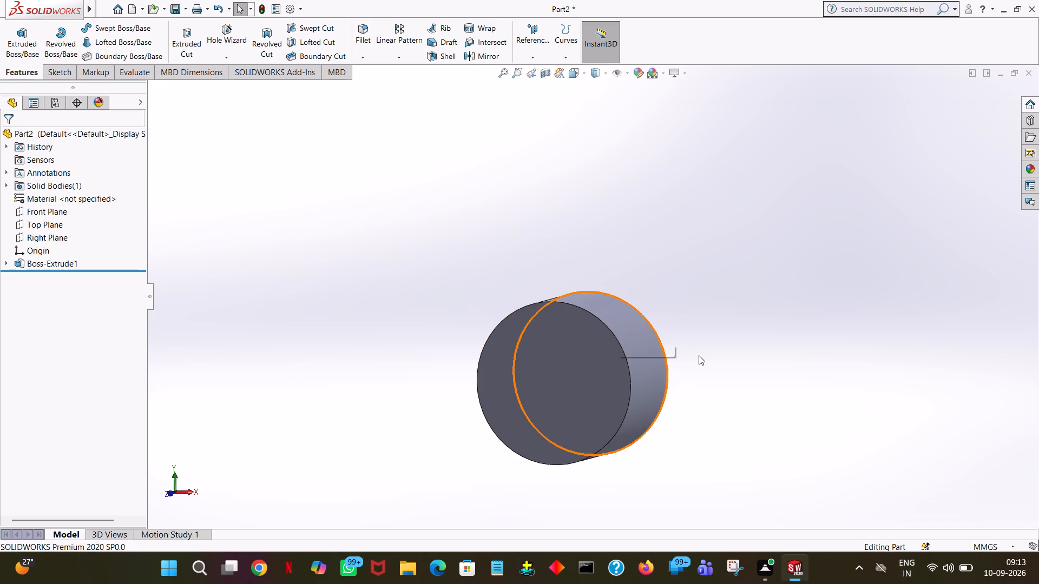
Start an Extruded Cut sketch on the cylinder's flat back face and draw a 25 mm radius circle centred on the origin.
middle_click_drag(699, 355, 641, 379)
right_click_drag(699, 355, 641, 379)
middle_click_drag(799, 301, 891, 261)
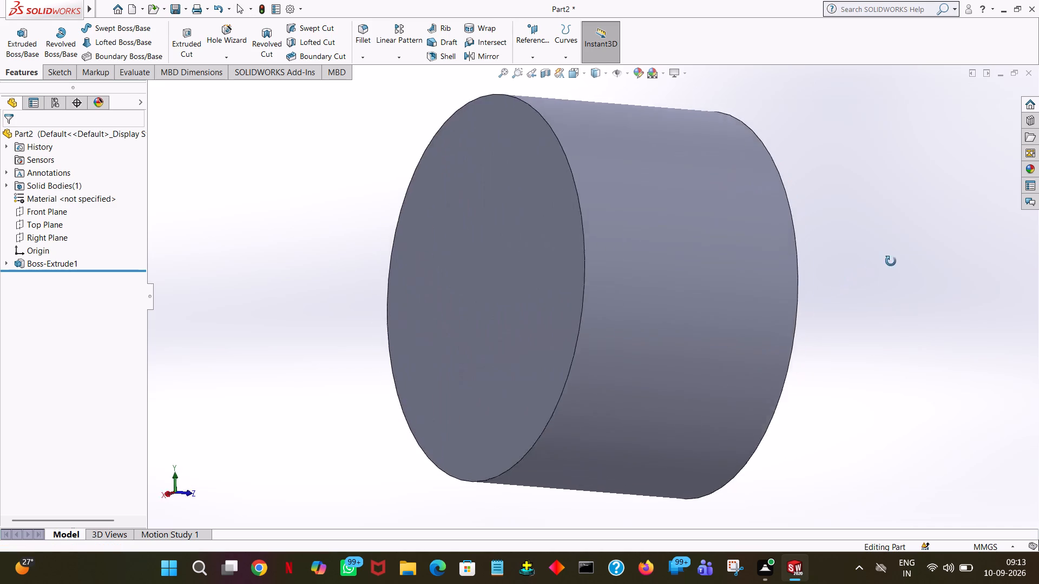
middle_click_drag(891, 261, 957, 283)
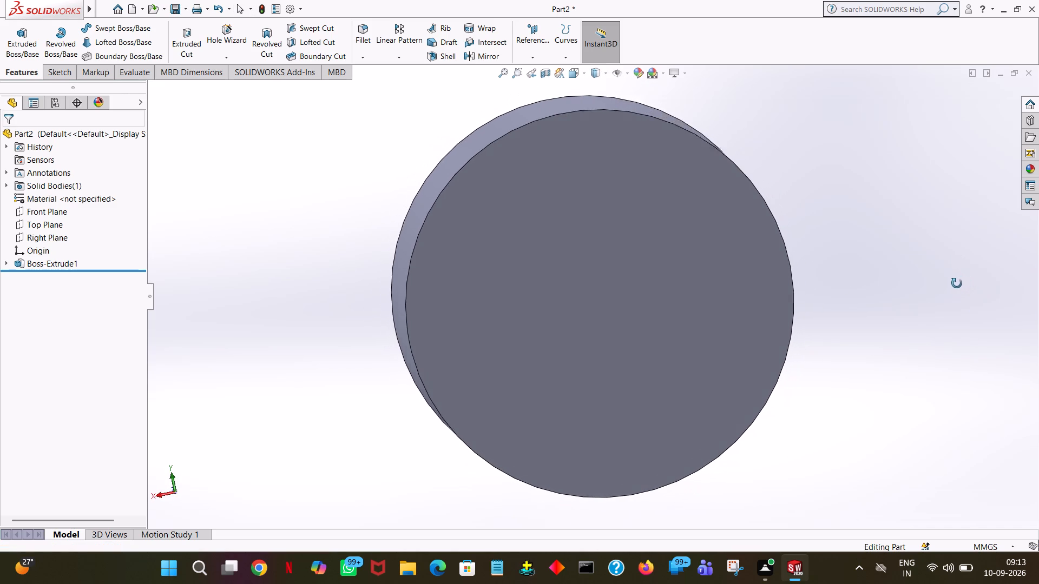
middle_click_drag(957, 283, 947, 286)
middle_click(922, 291)
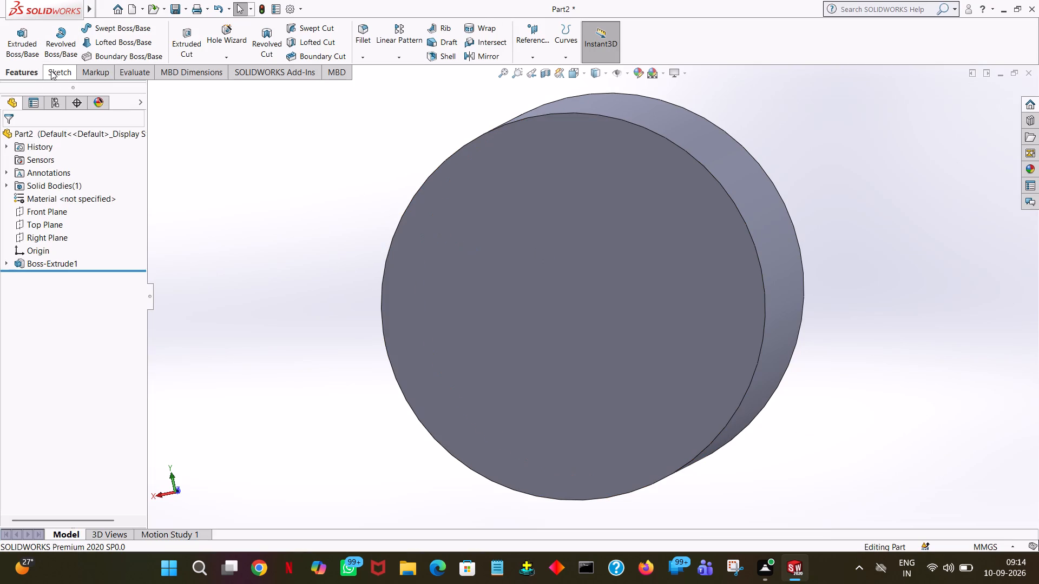
left_click(192, 36)
left_click(649, 241)
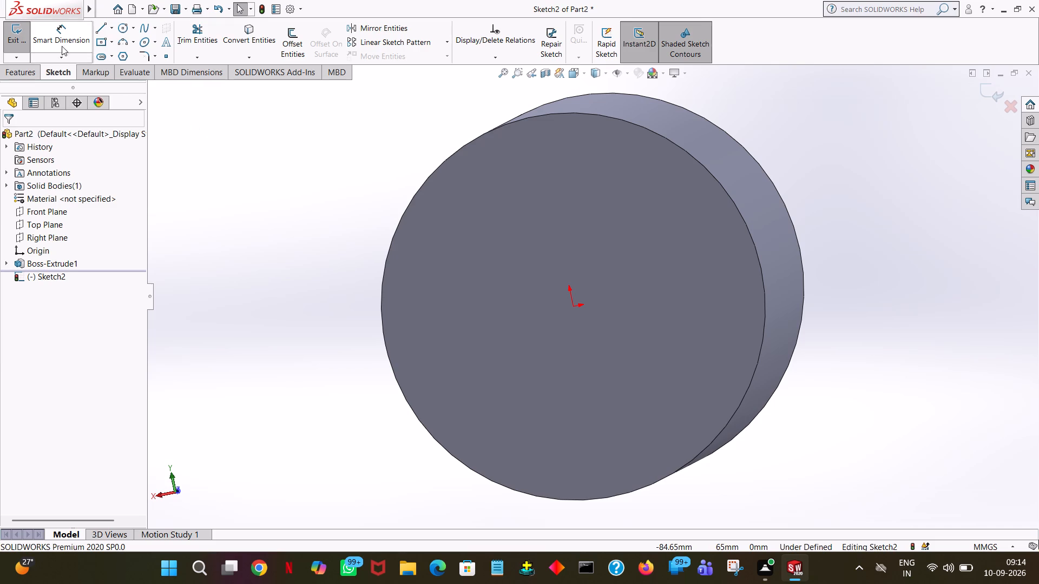
left_click(122, 30)
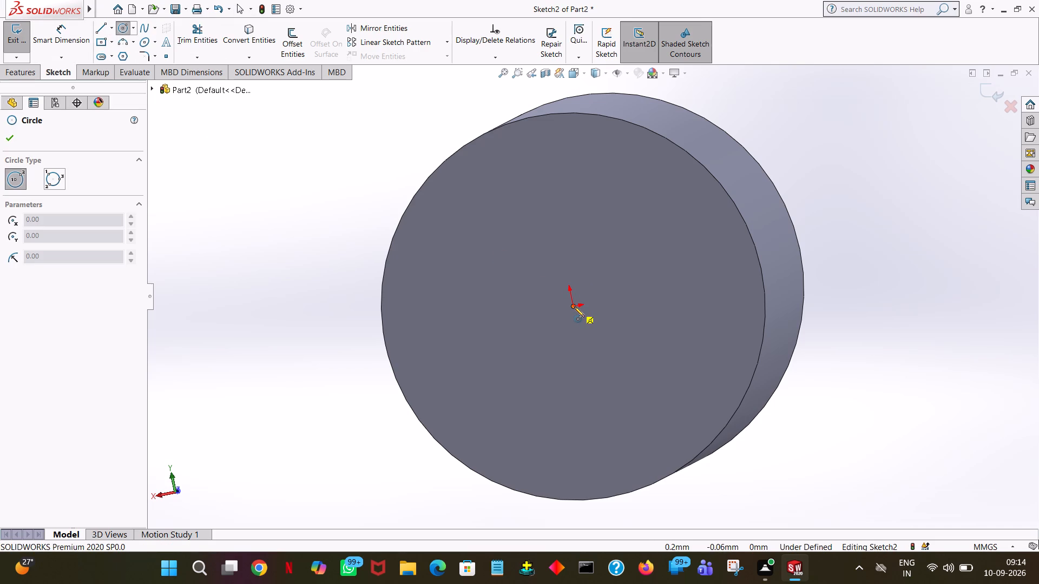
left_click(574, 307)
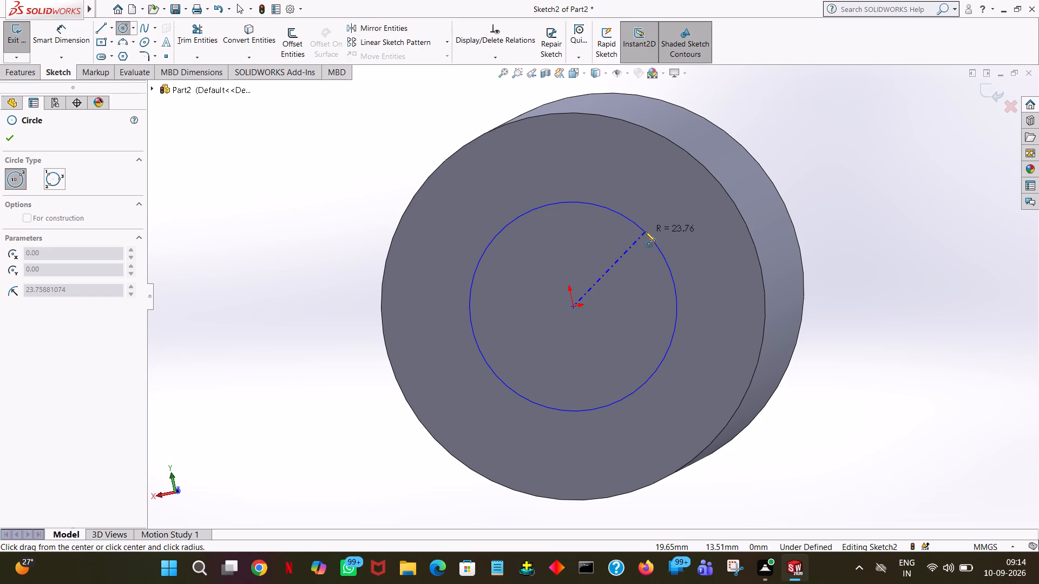
left_click(645, 231)
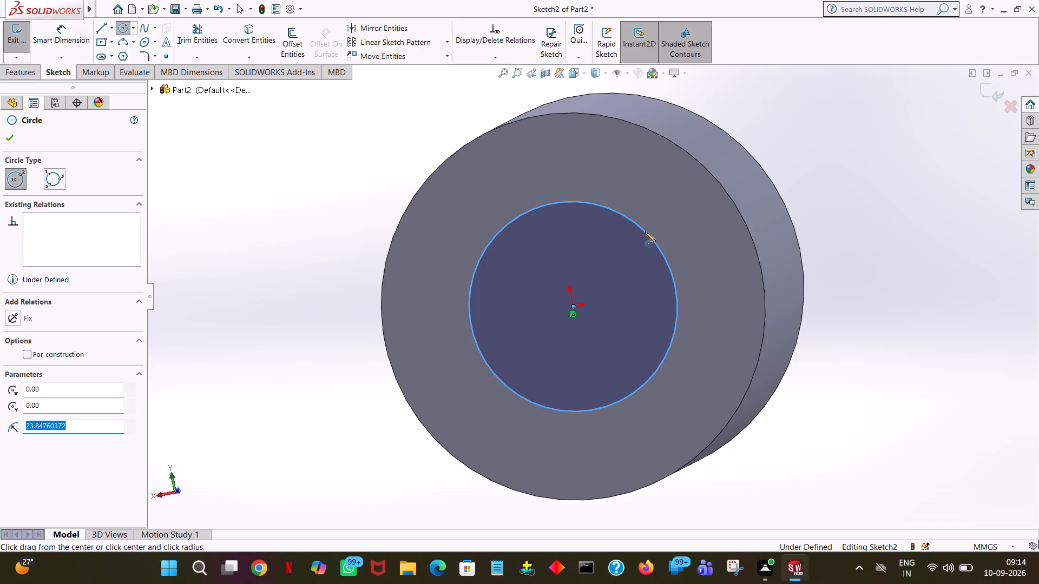
type("25")
key("Return")
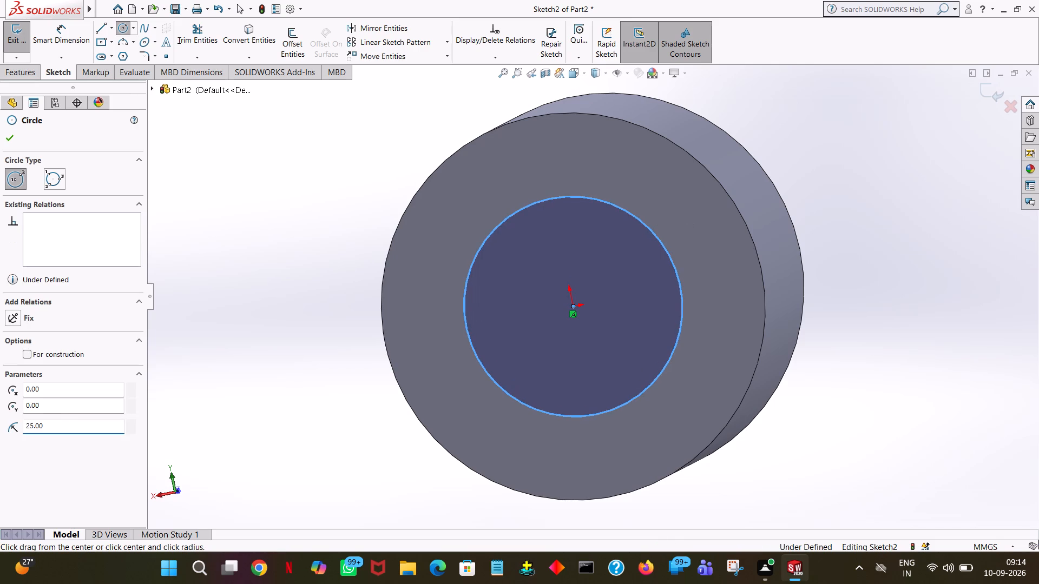
key("space")
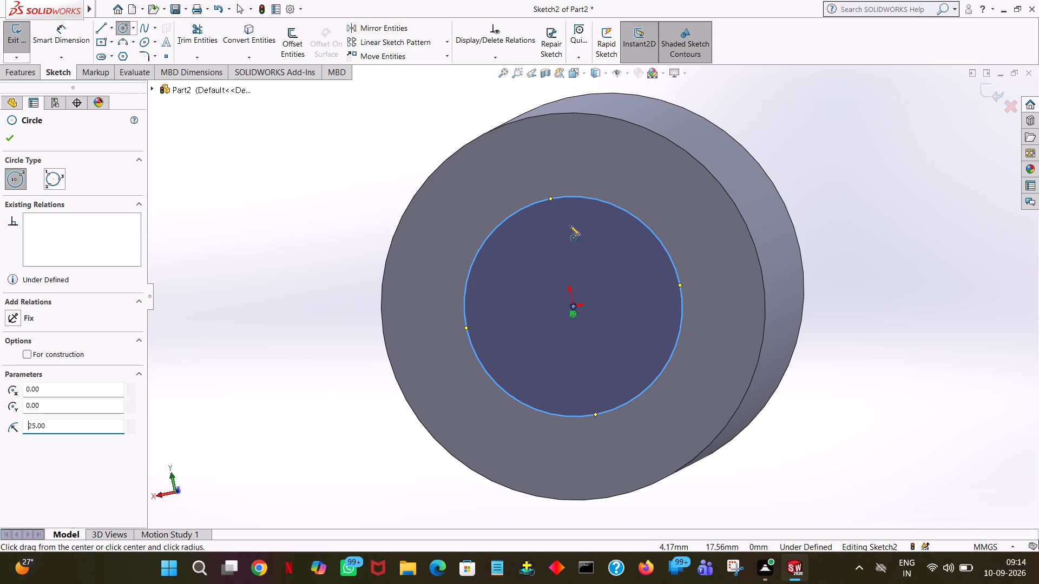
left_click(3, 137)
Facing the sketch, draw a 1 mm line up from the circle's right quadrant point and a 2 mm vertical line down from its end.
key("space")
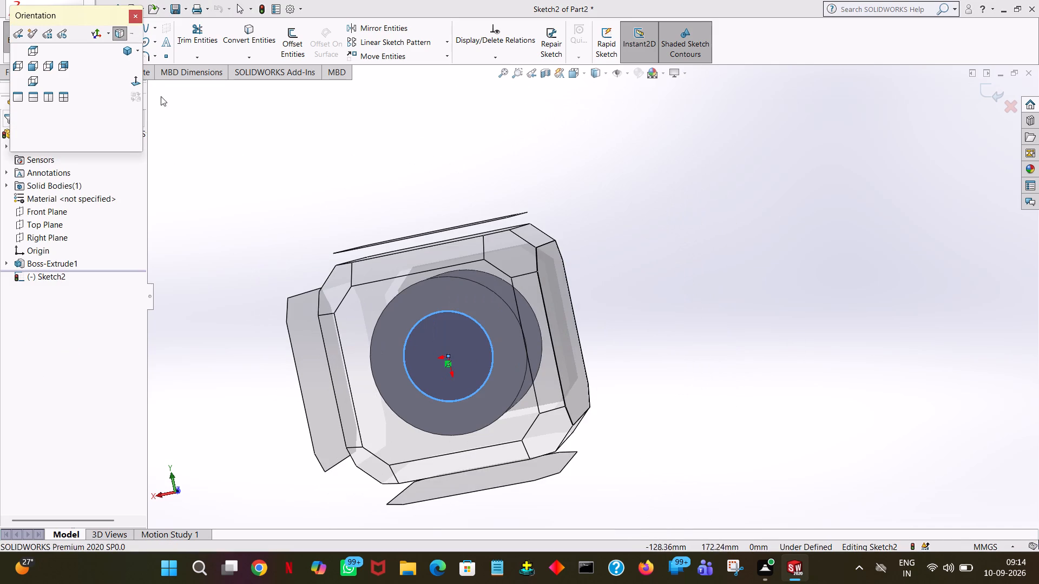
left_click(131, 85)
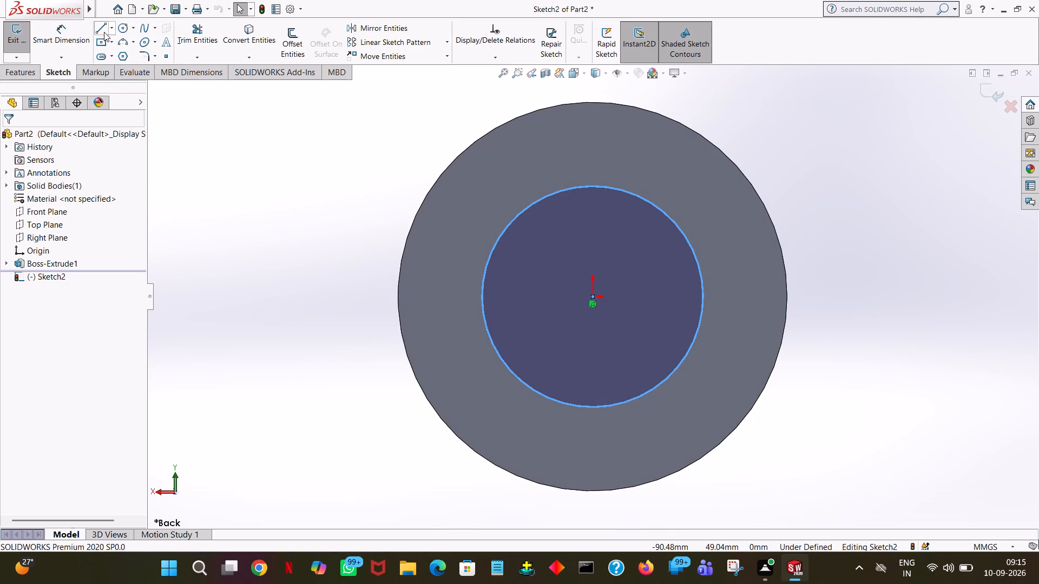
left_click(103, 31)
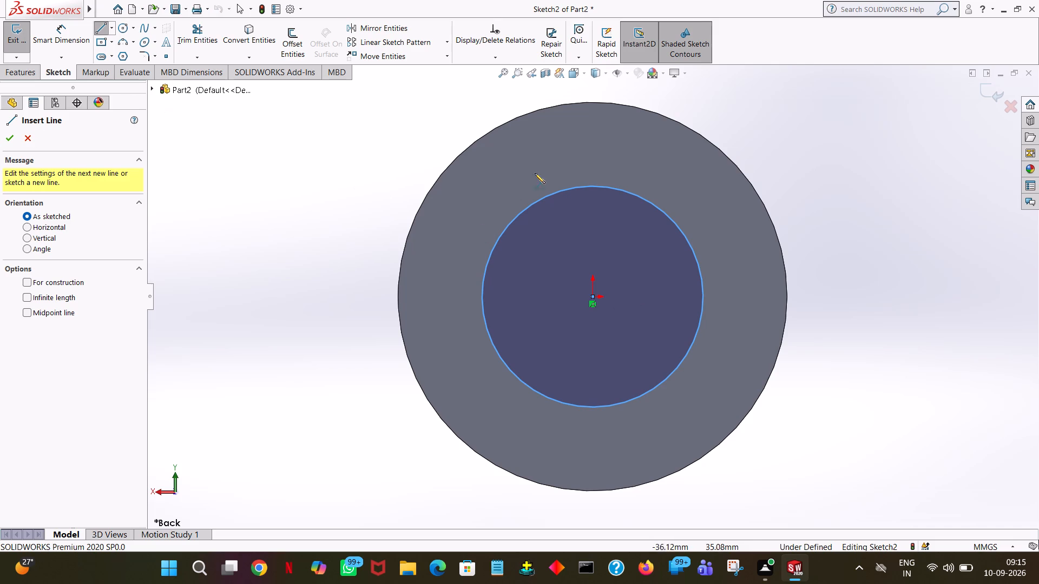
left_click(703, 297)
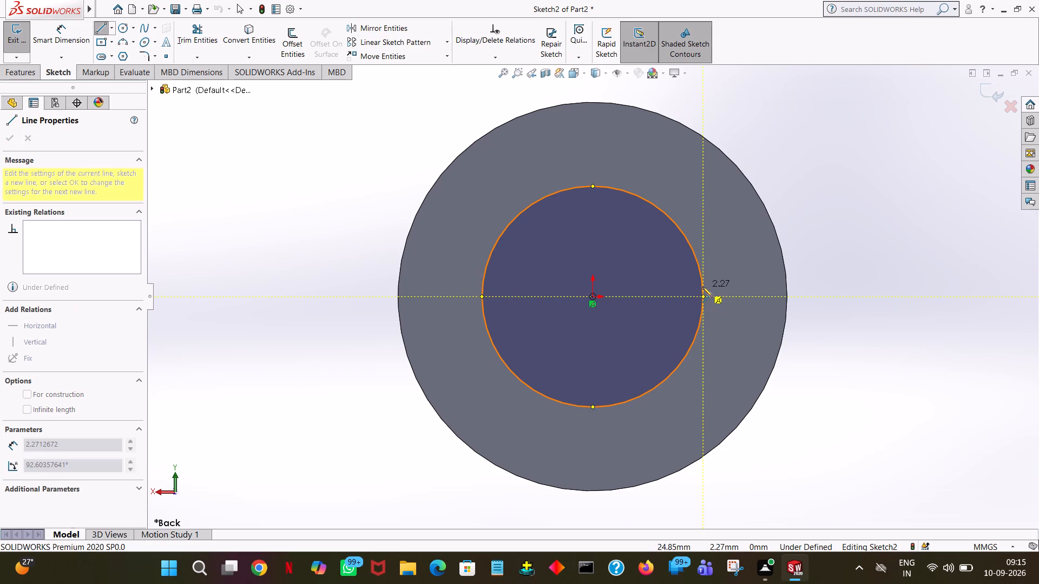
left_click(702, 287)
key("1")
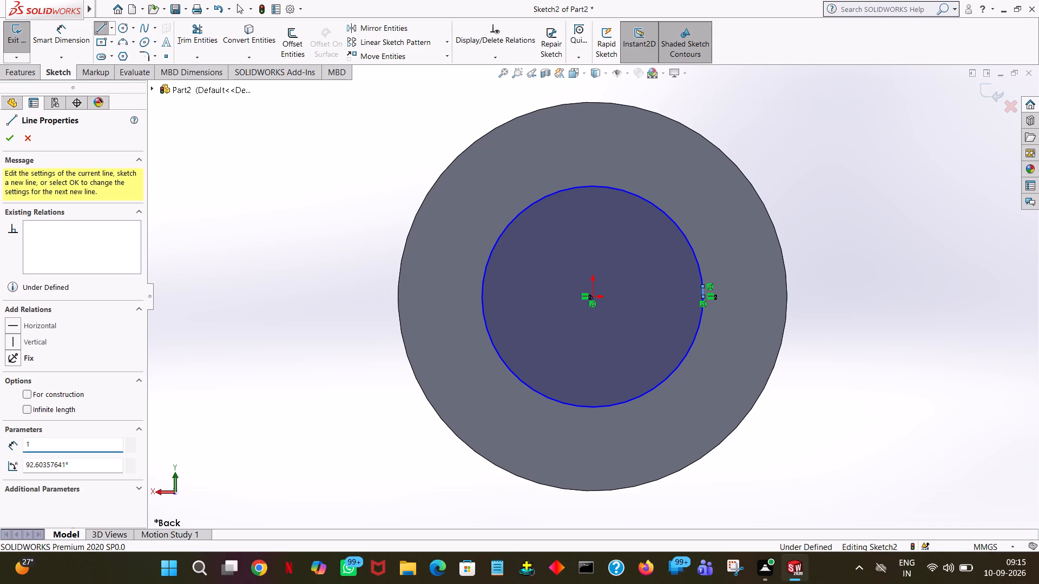
key("Return")
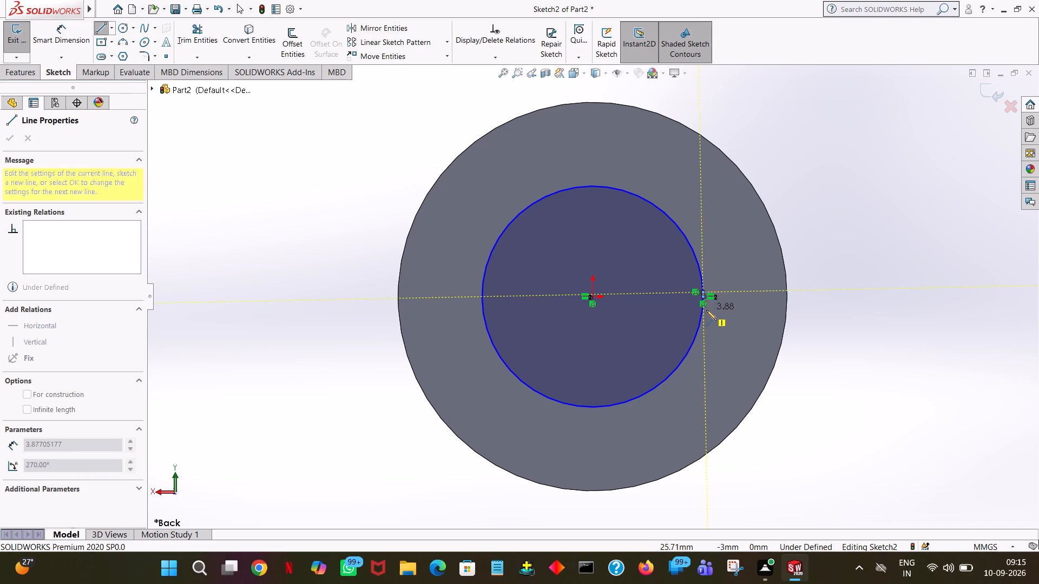
left_click(706, 310)
key("2")
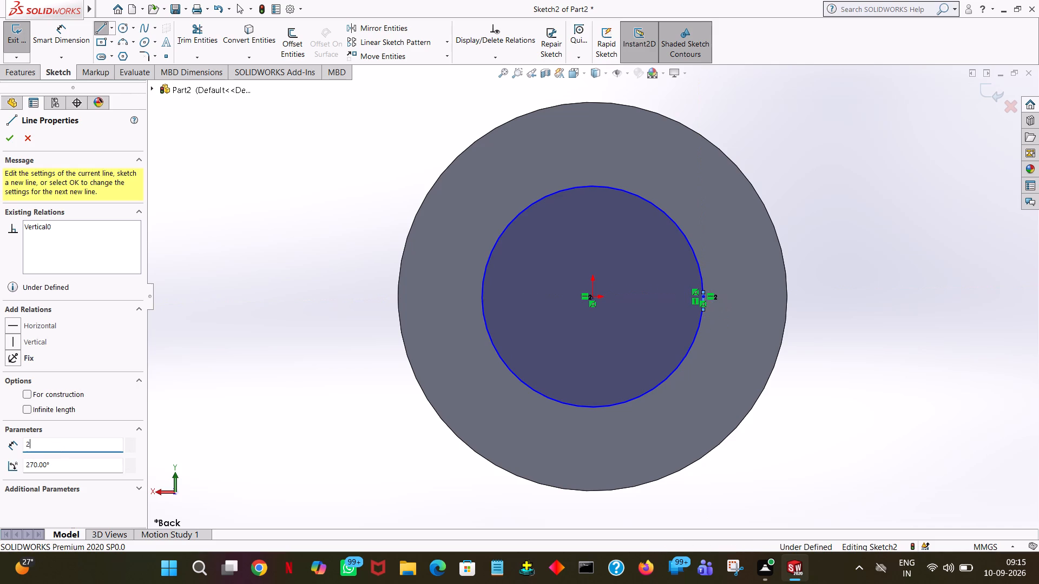
key("Return")
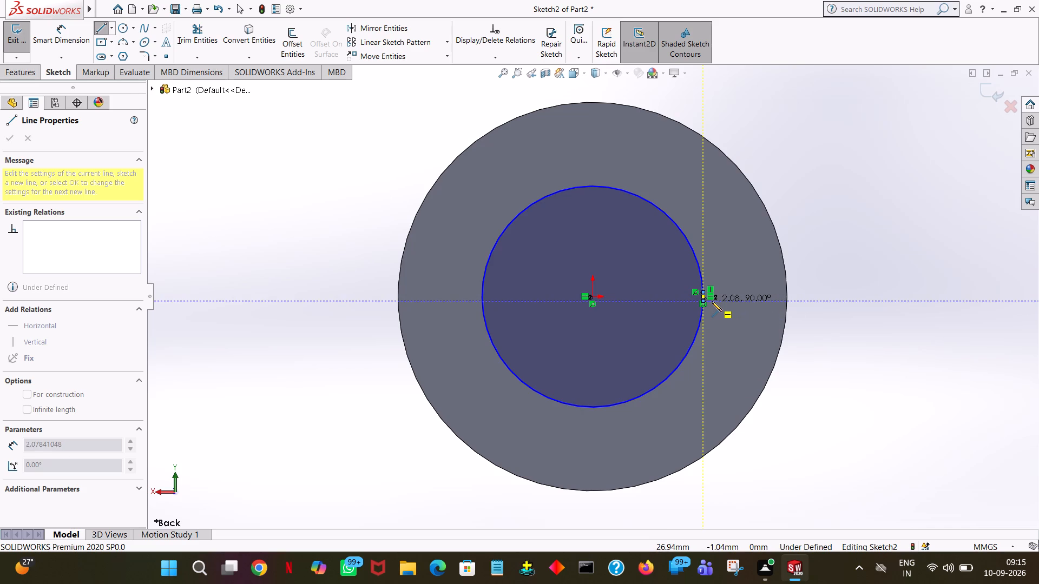
Complete the small keyway rectangle outside the circle with a horizontal line outward, a 2 mm vertical line up and a horizontal line back.
left_click(718, 301)
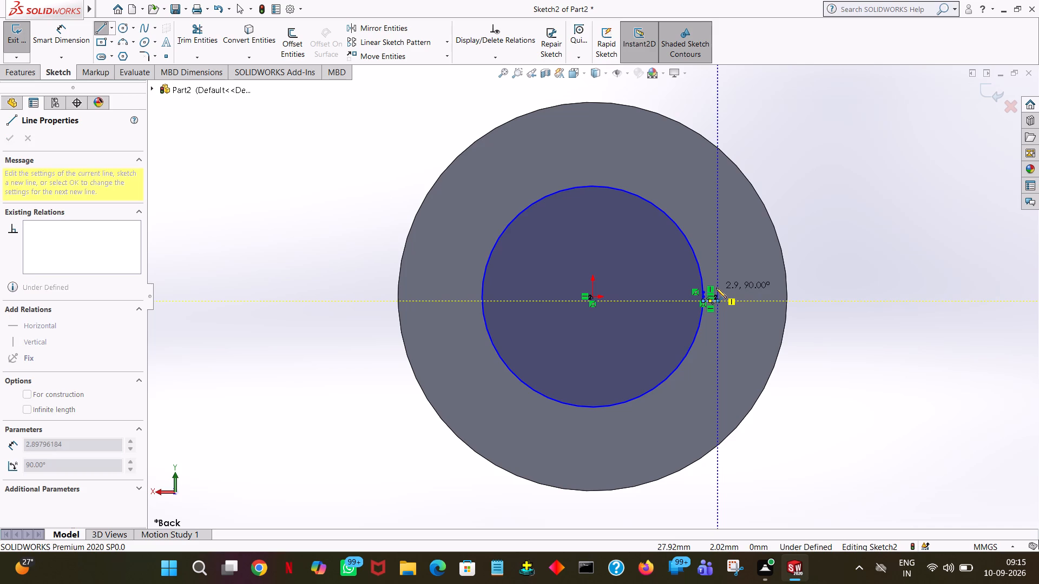
left_click(716, 288)
key("2")
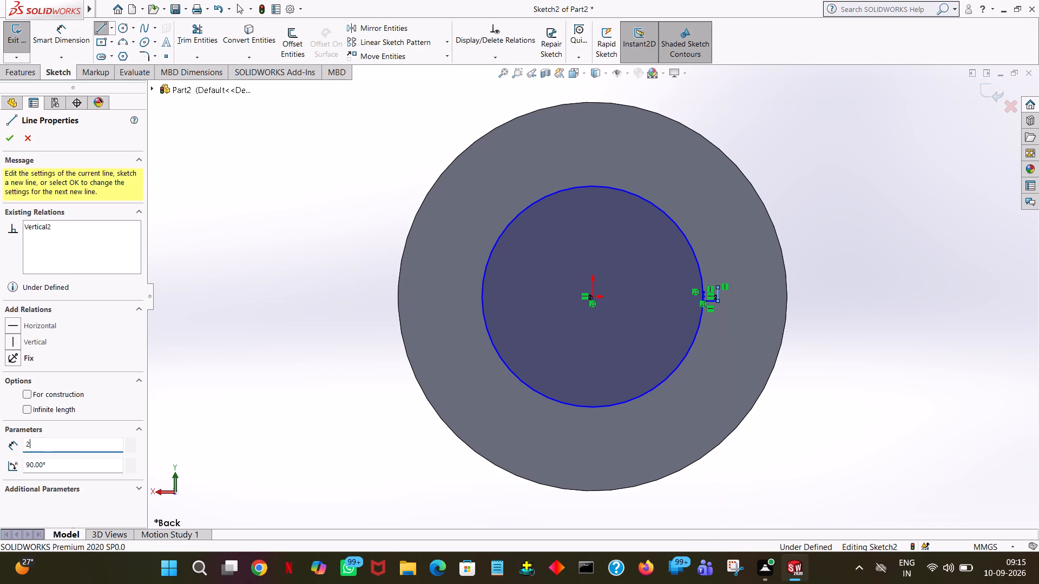
key("Return")
left_click(703, 293)
right_click(702, 293)
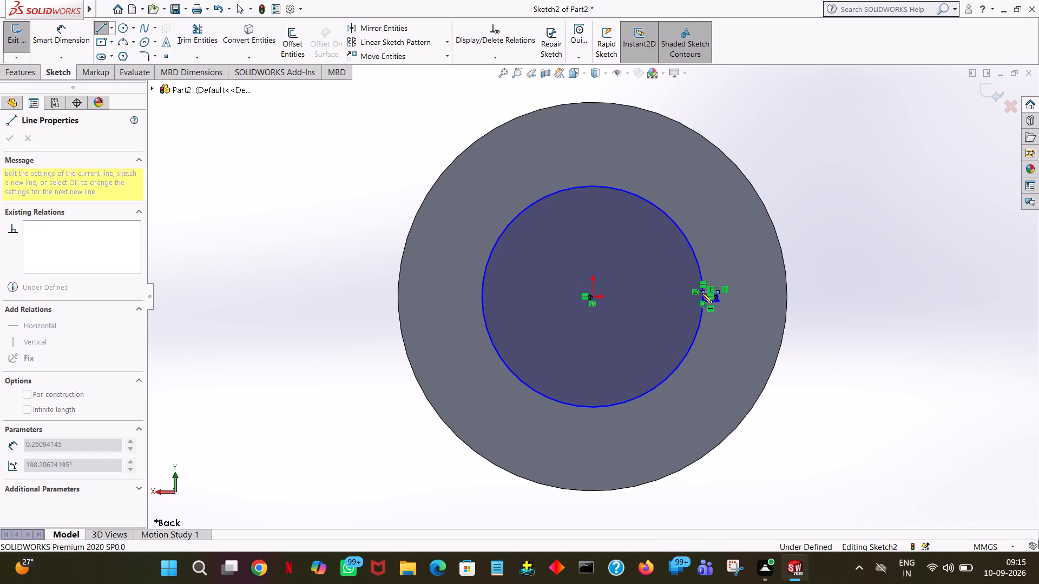
left_click(713, 297)
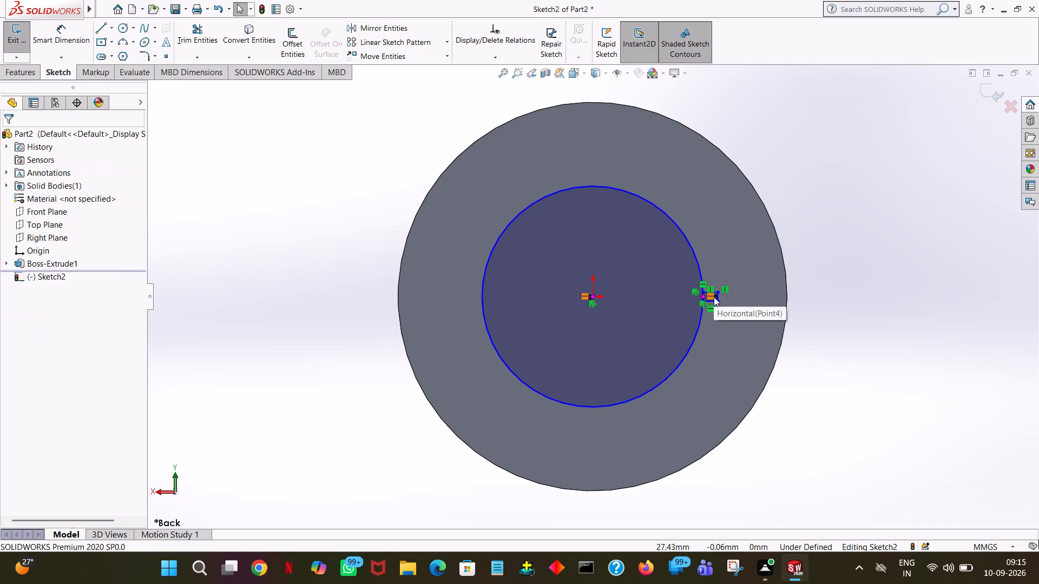
Trim away the circle's arc and the vertical lines between the circle and the keyway, joining them into one open-through profile.
scroll(773, 313, "down", 7, "ctrl")
scroll(524, 269, "down", 6, "ctrl")
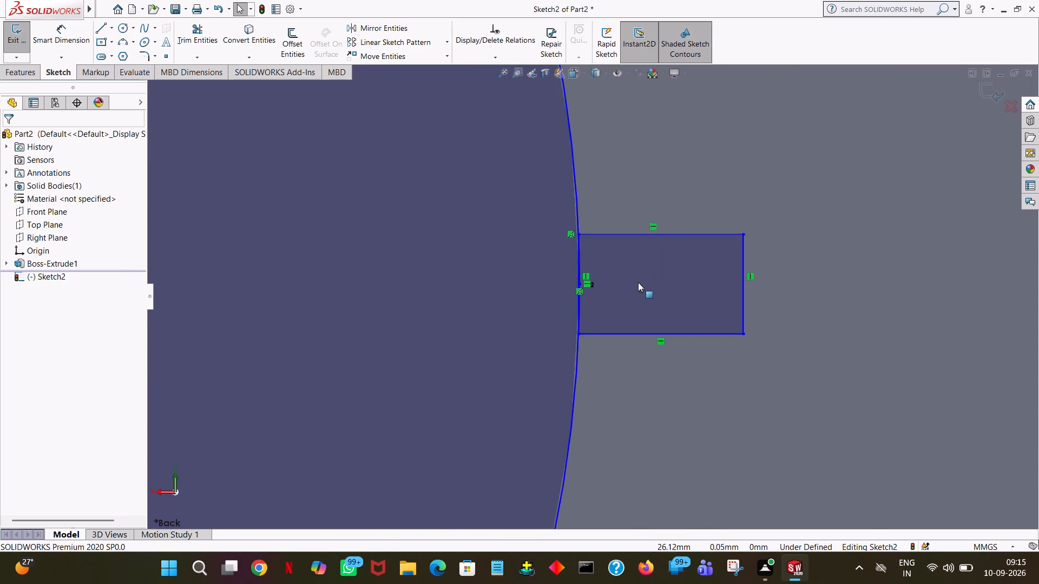
scroll(638, 282, "down", 5, "ctrl")
scroll(643, 283, "up", 2, "ctrl")
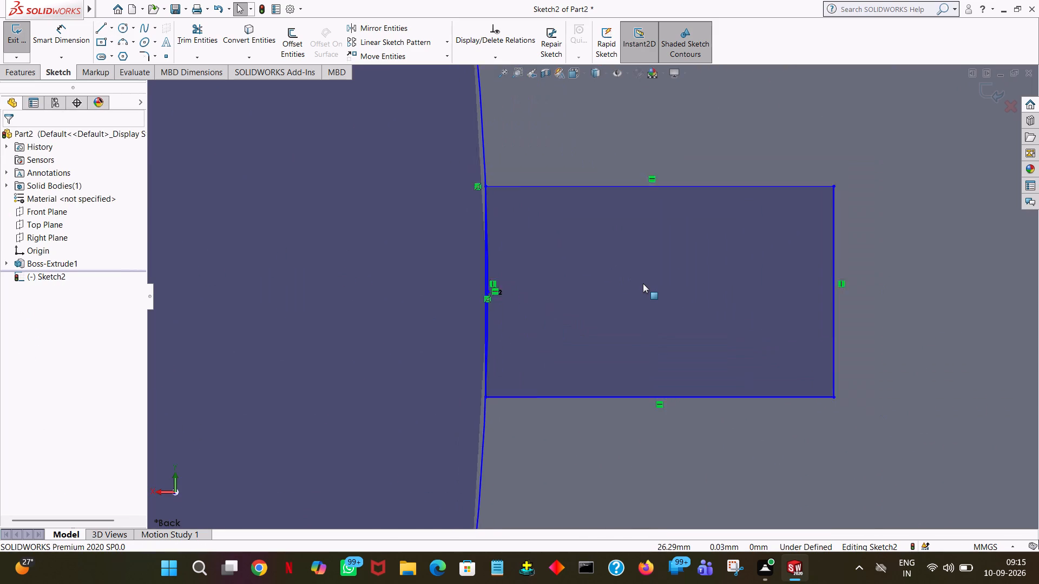
scroll(643, 283, "up", 3, "ctrl")
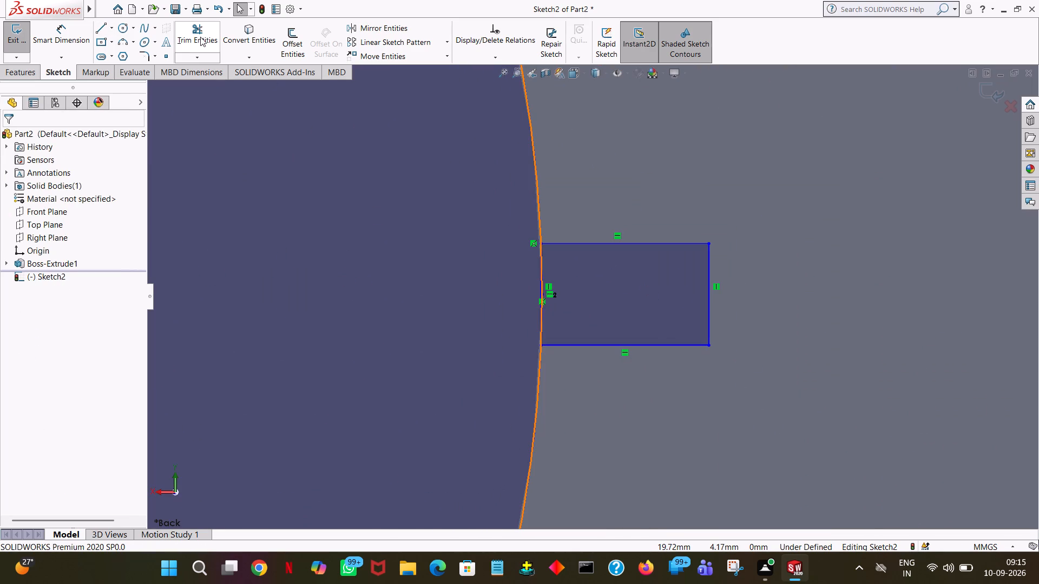
left_click(200, 37)
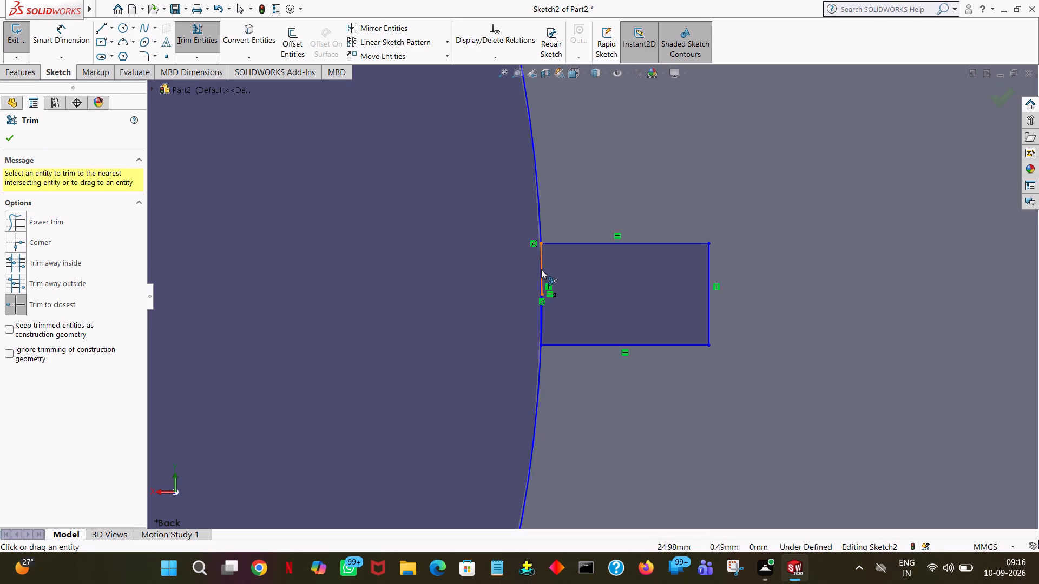
left_click(541, 269)
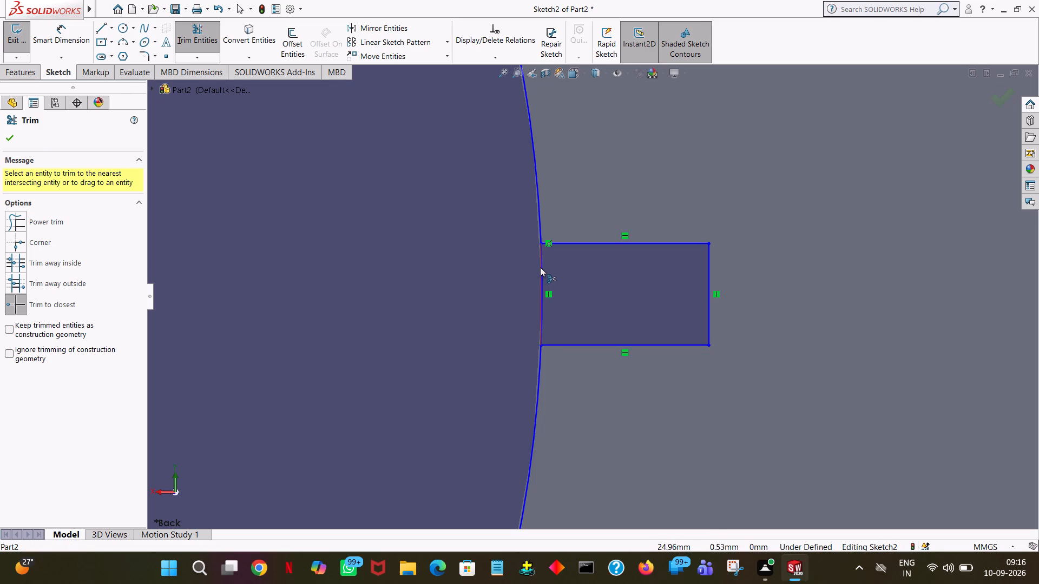
left_click(540, 267)
left_click(542, 272)
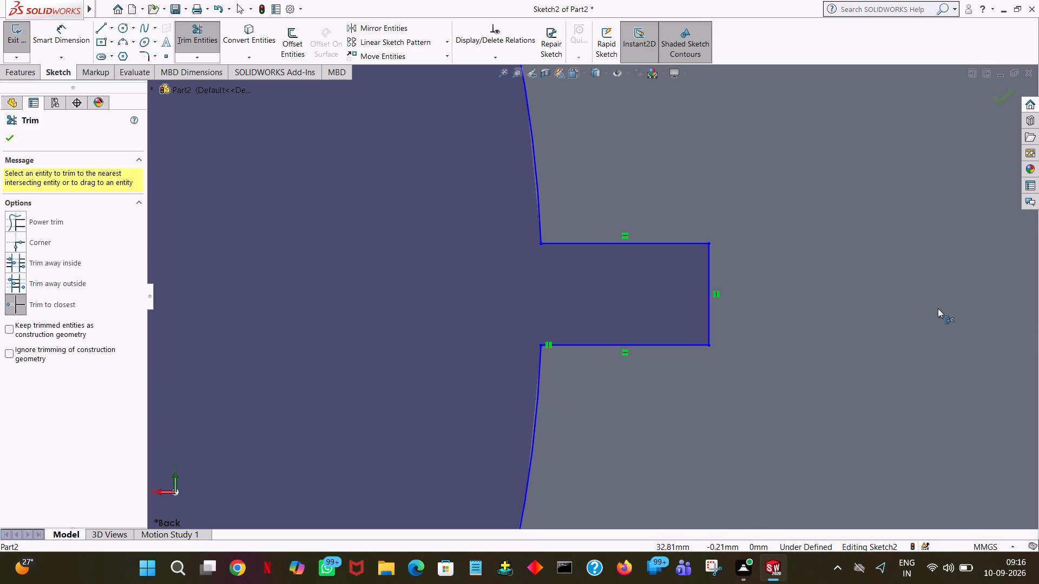
scroll(816, 391, "up", 8, "ctrl")
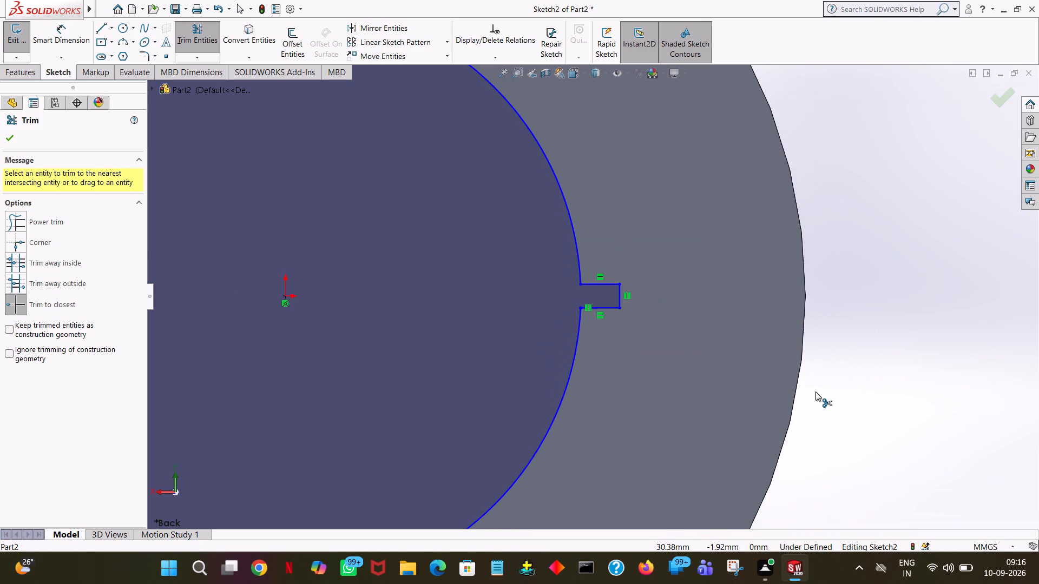
scroll(816, 391, "up", 6, "ctrl")
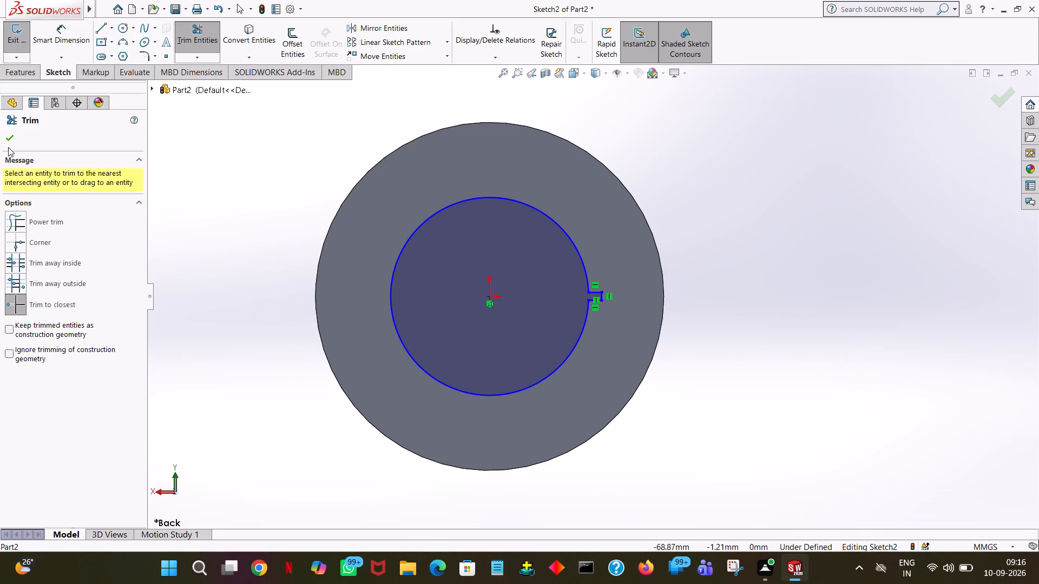
left_click(8, 147)
left_click(10, 143)
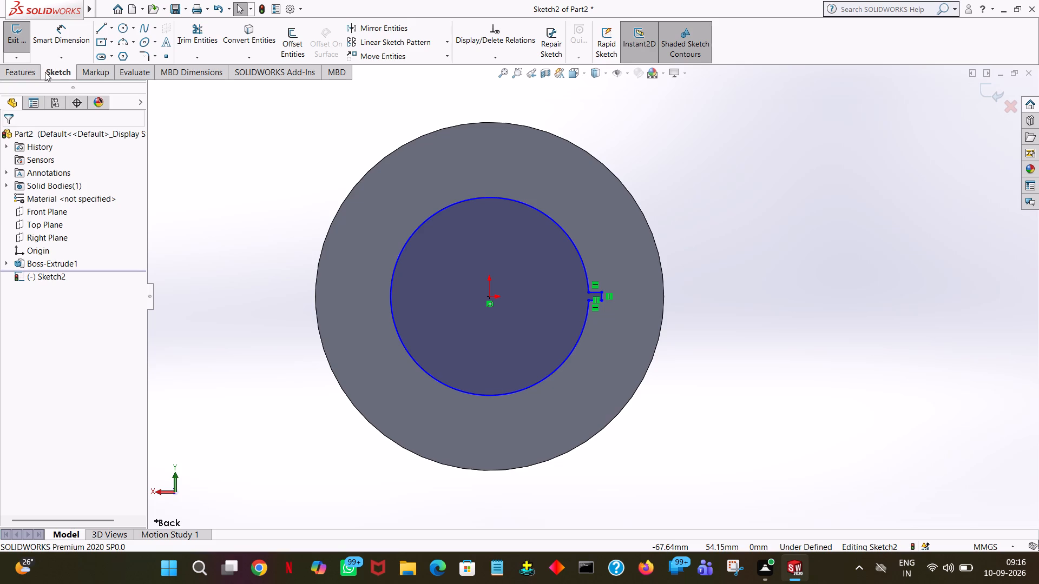
Cut the bore and keyway profile through the cylinder as a Blind extruded cut 56 mm deep.
left_click(31, 78)
left_click(196, 41)
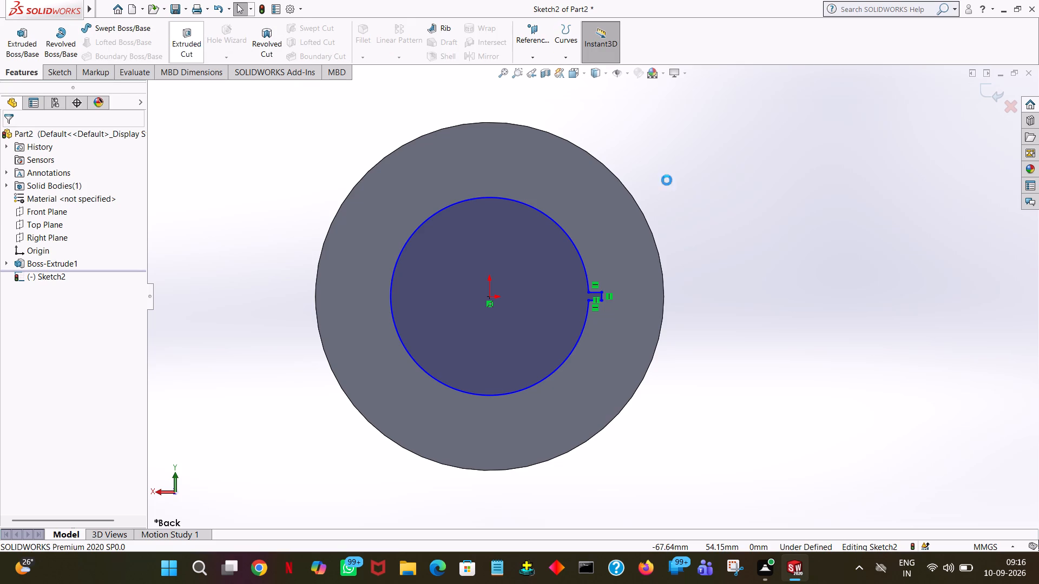
middle_click_drag(743, 352, 580, 381)
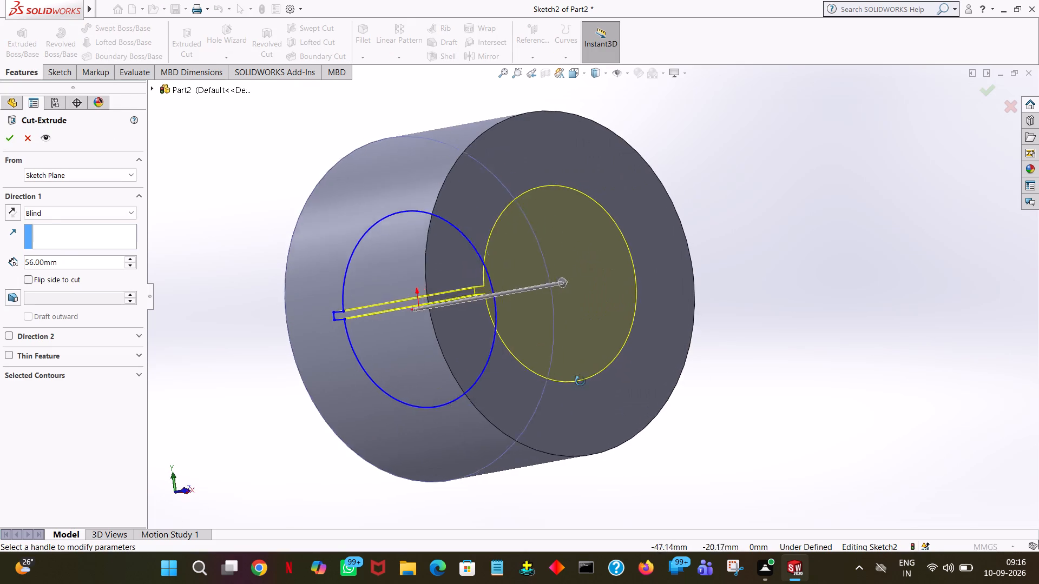
middle_click_drag(580, 381, 609, 380)
middle_click_drag(549, 394, 515, 402)
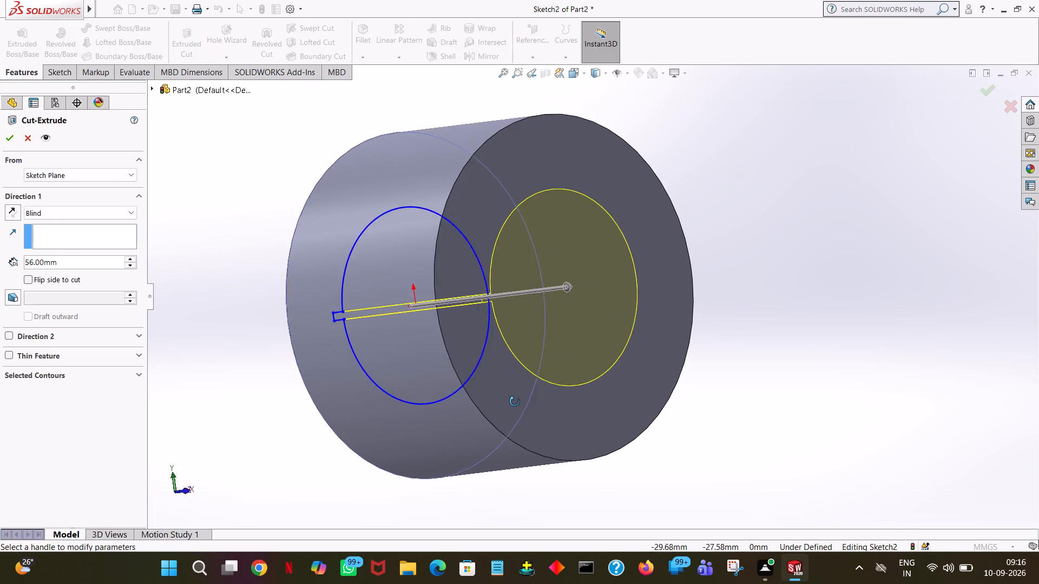
middle_click_drag(515, 402, 685, 419)
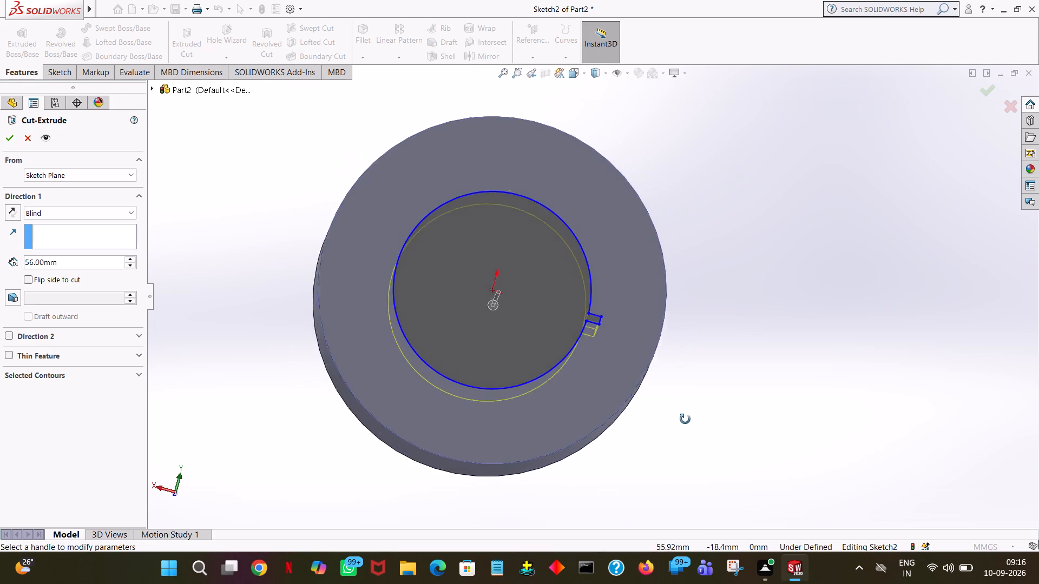
middle_click_drag(685, 419, 681, 412)
middle_click_drag(681, 410, 689, 438)
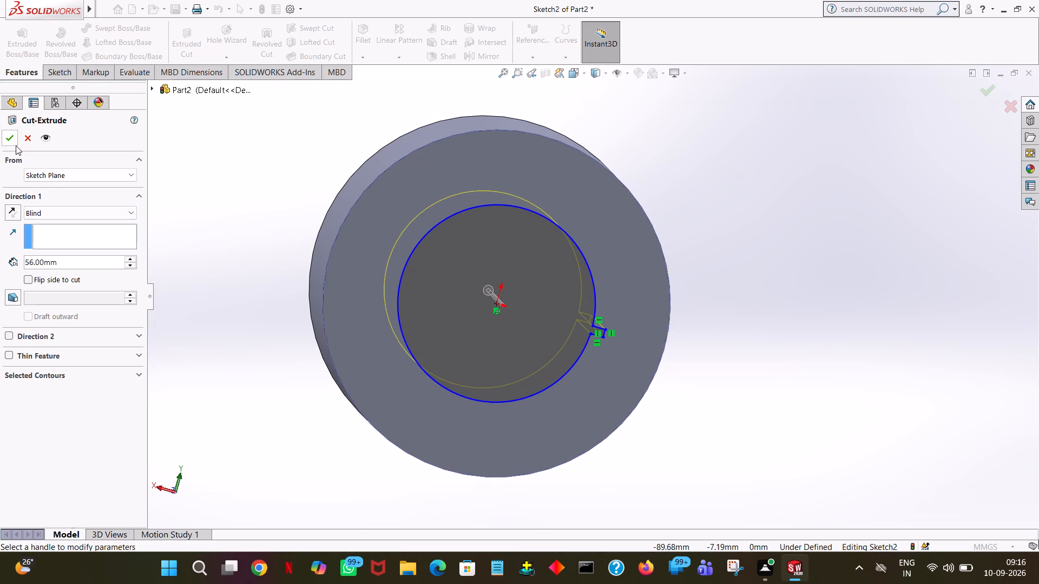
left_click(15, 146)
left_click(15, 143)
left_click(772, 260)
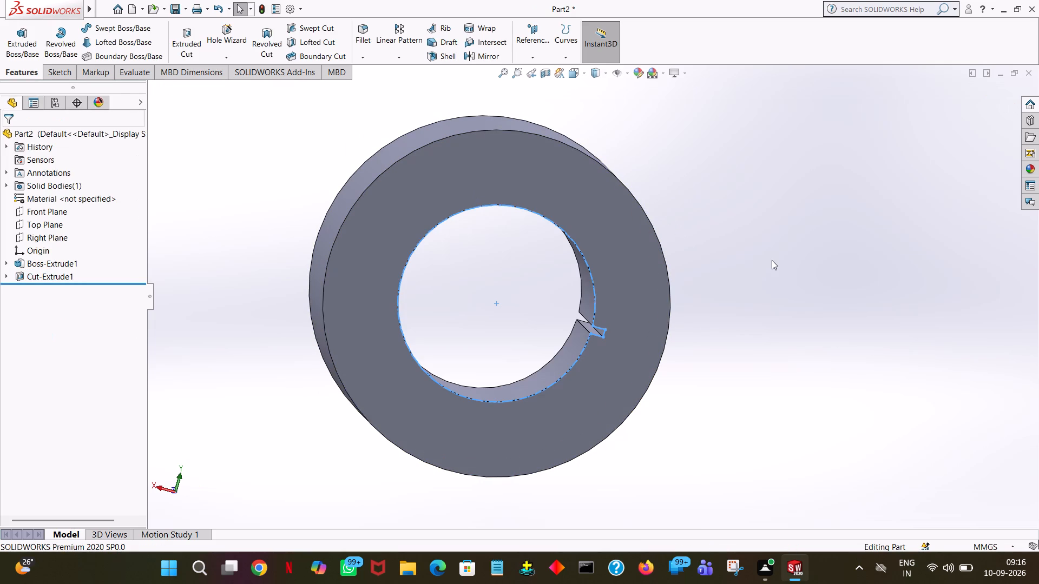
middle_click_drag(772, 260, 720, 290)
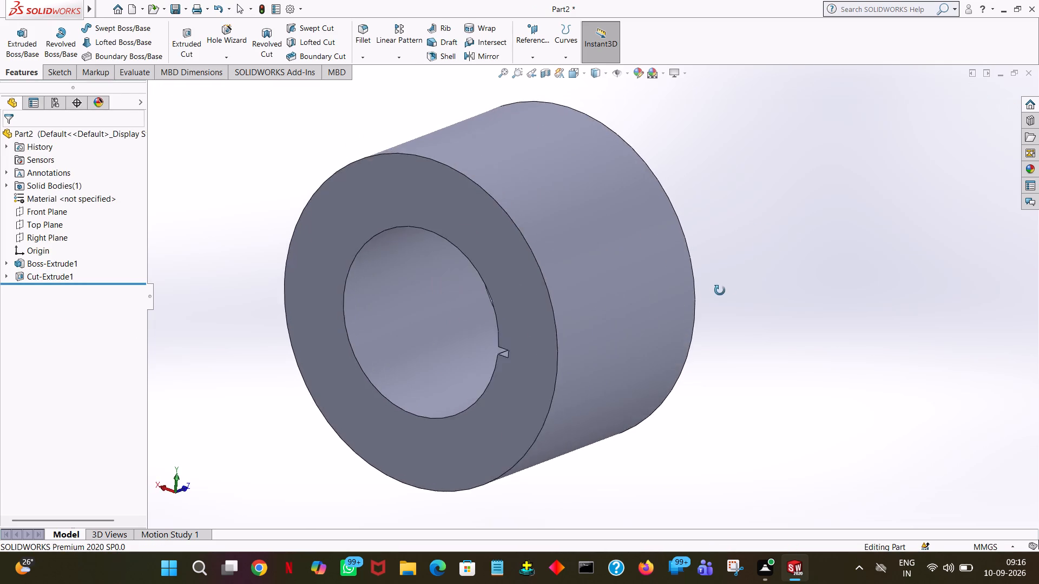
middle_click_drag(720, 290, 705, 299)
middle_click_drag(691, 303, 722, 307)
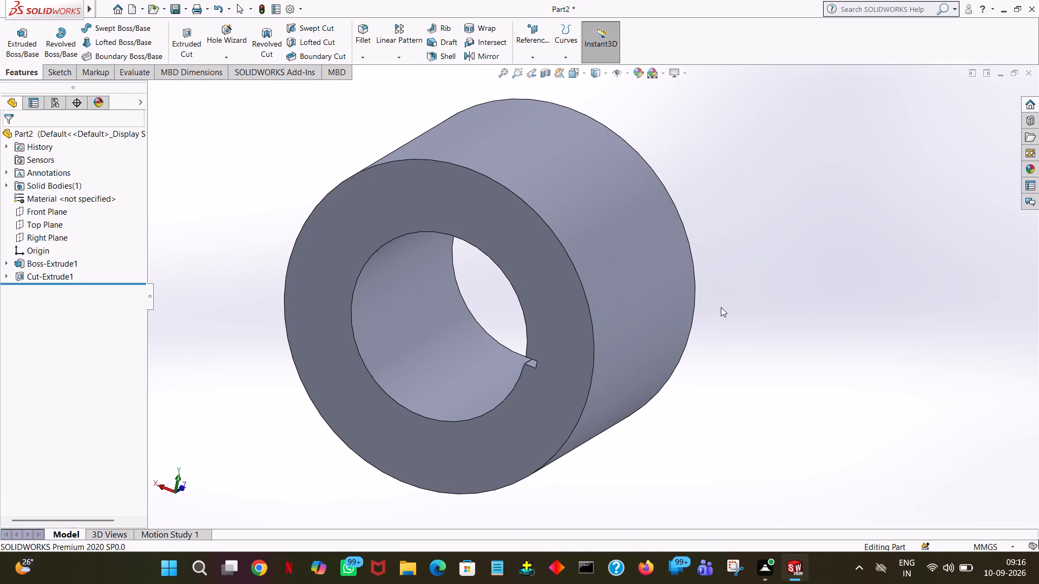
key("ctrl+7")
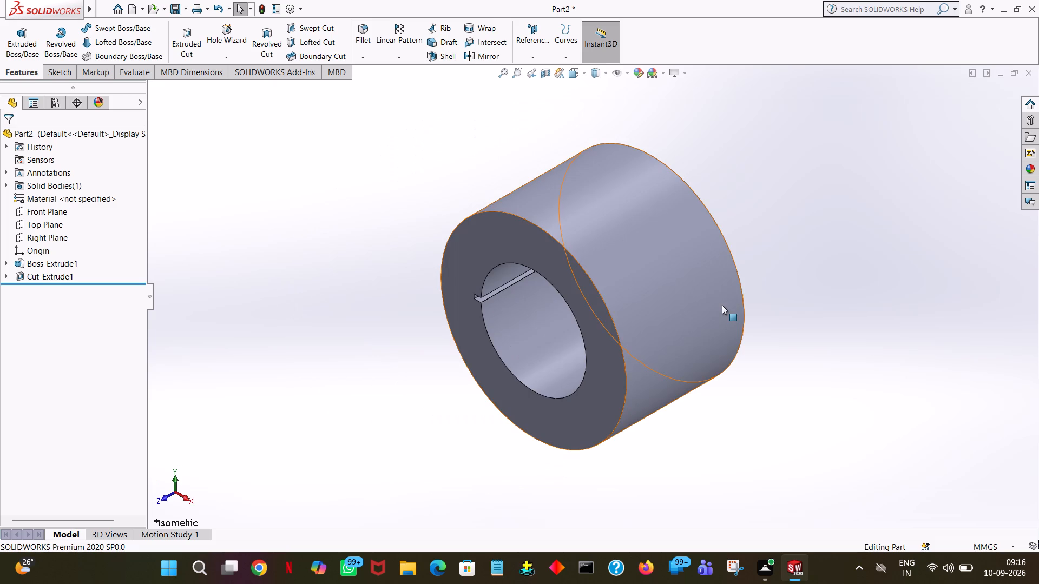
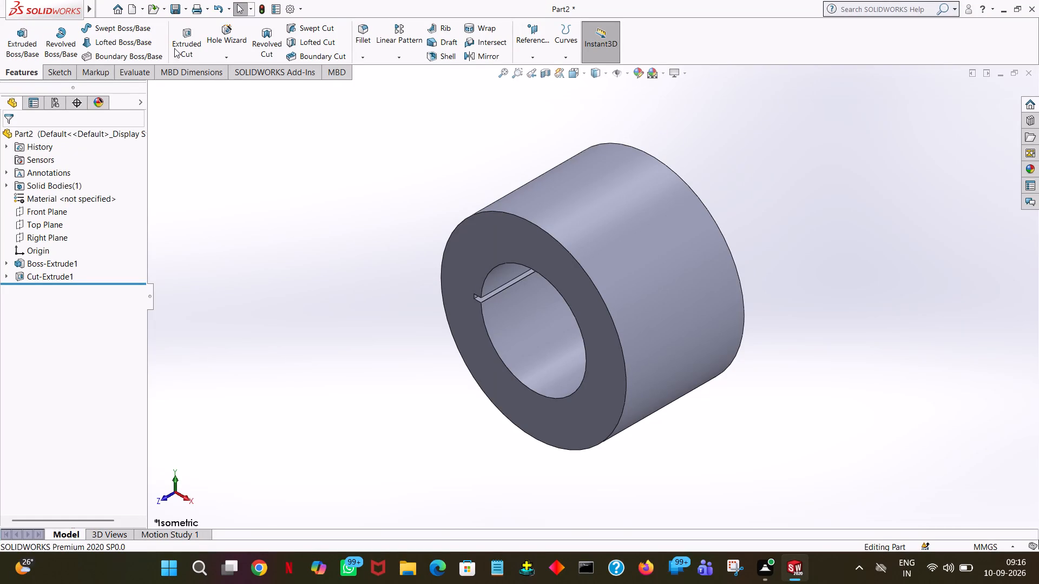
Start a boss sketch on the hub's front annular face and draw an 83 mm (166/2) vertical line up from the outer circle's left quadrant point.
left_click(19, 41)
left_click(533, 255)
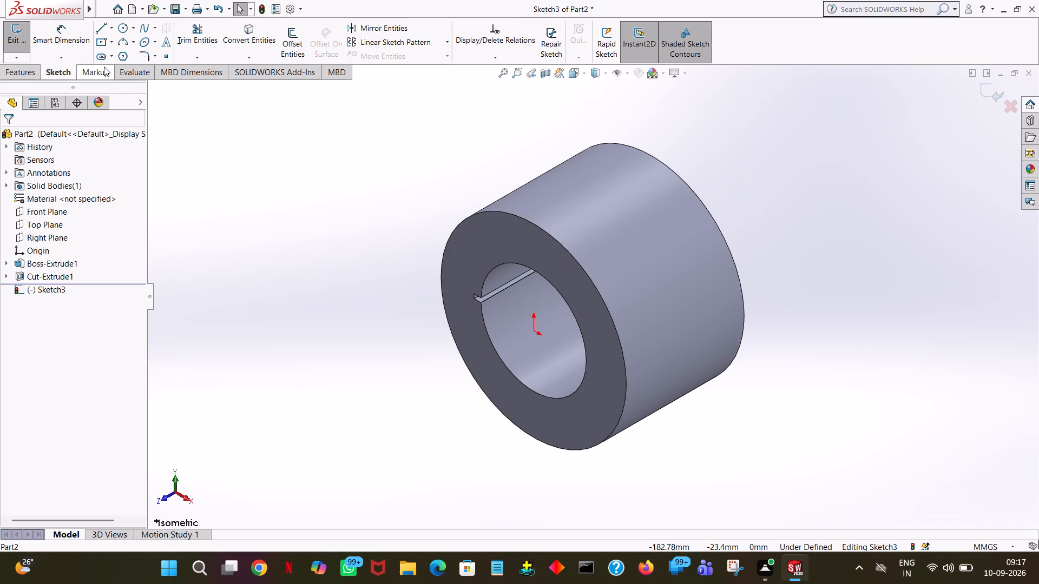
key("space")
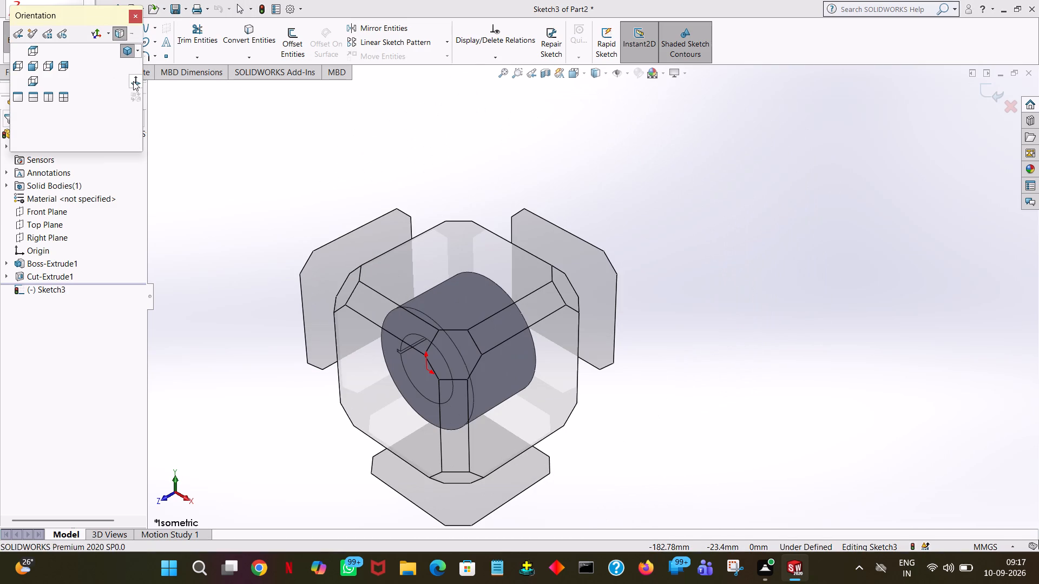
left_click(134, 82)
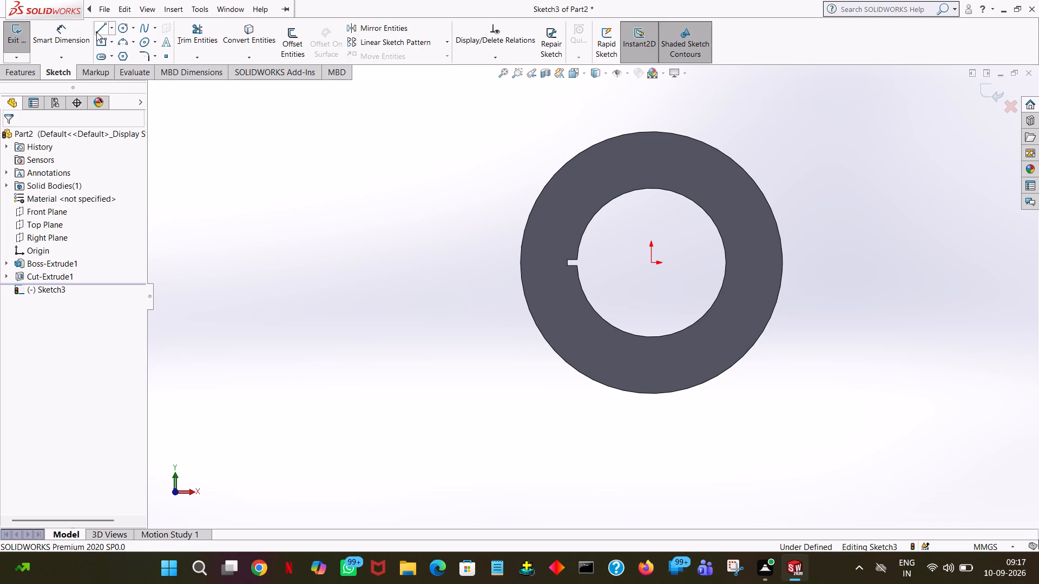
left_click(96, 32)
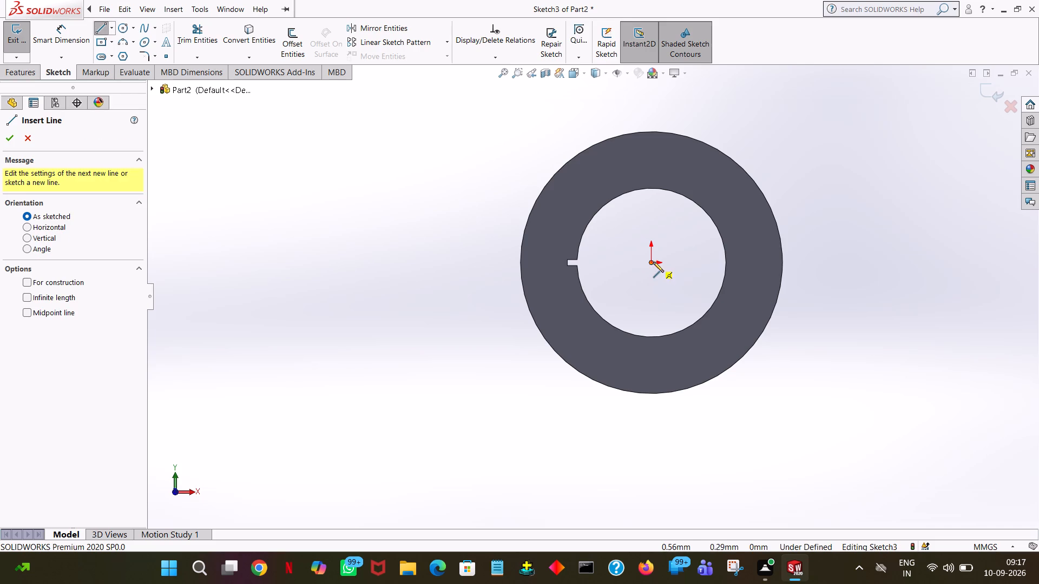
left_click(519, 262)
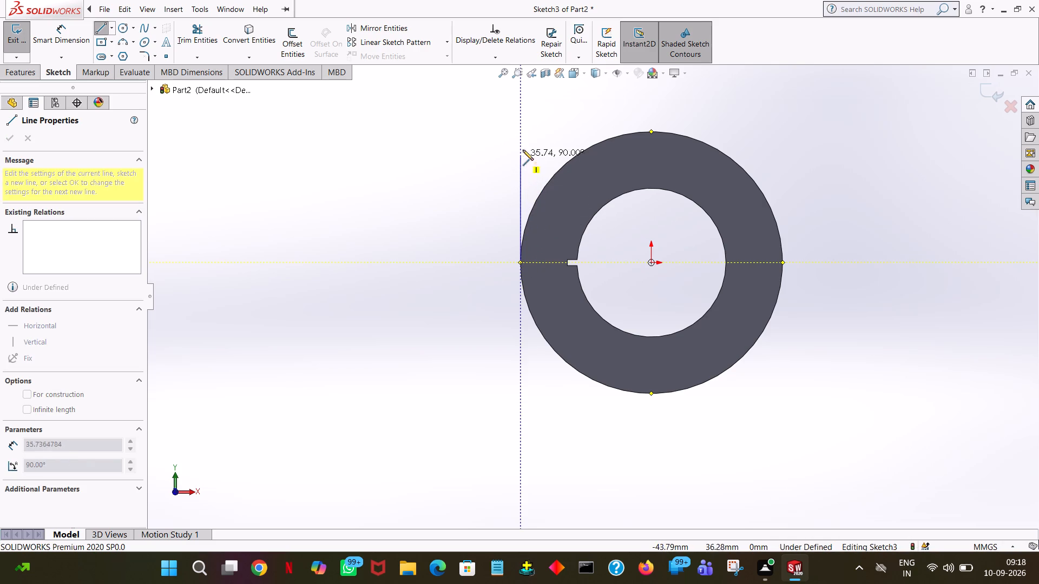
left_click(521, 105)
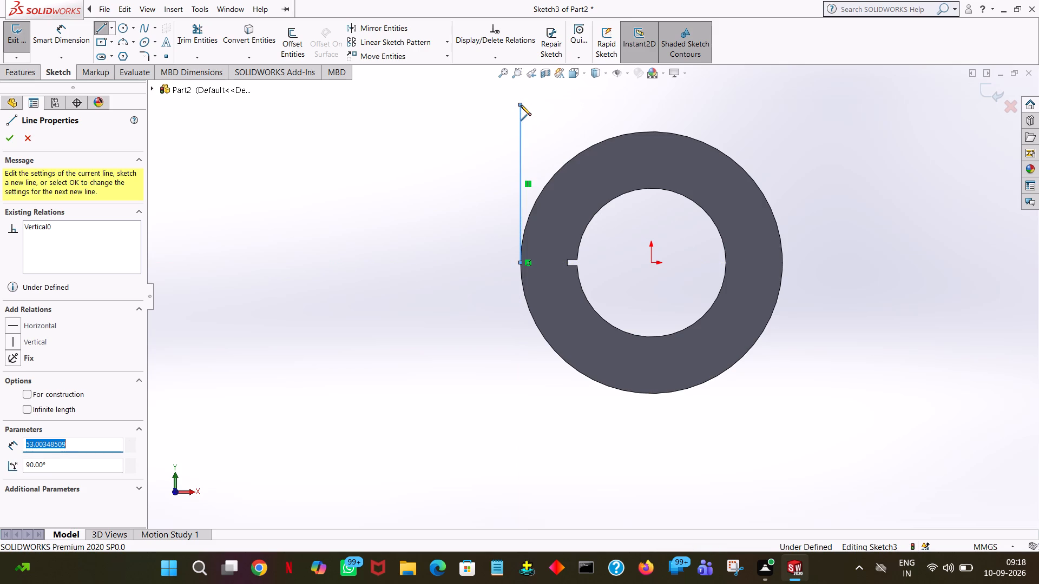
type("166/")
key("2")
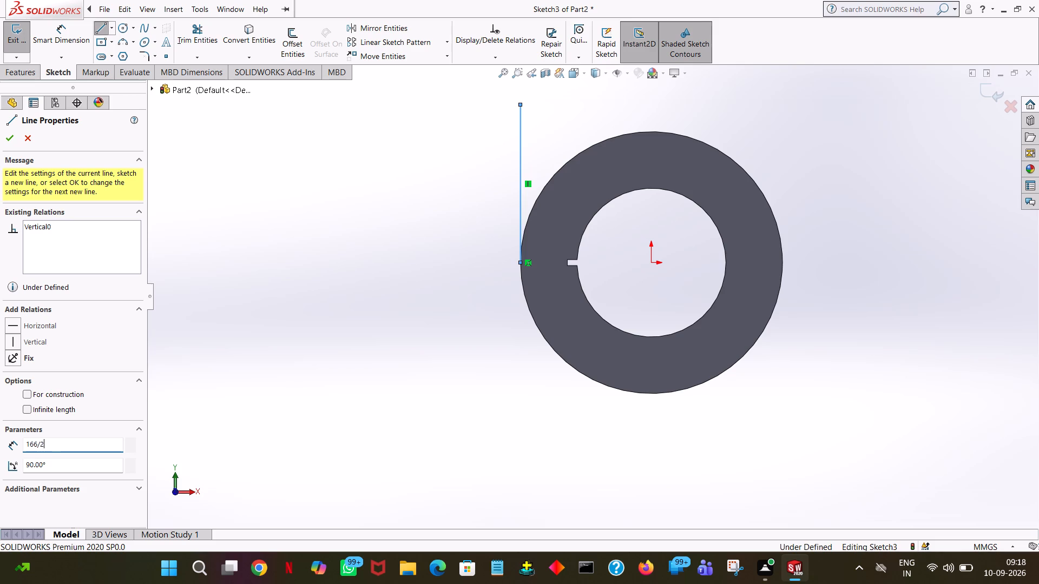
key("Return")
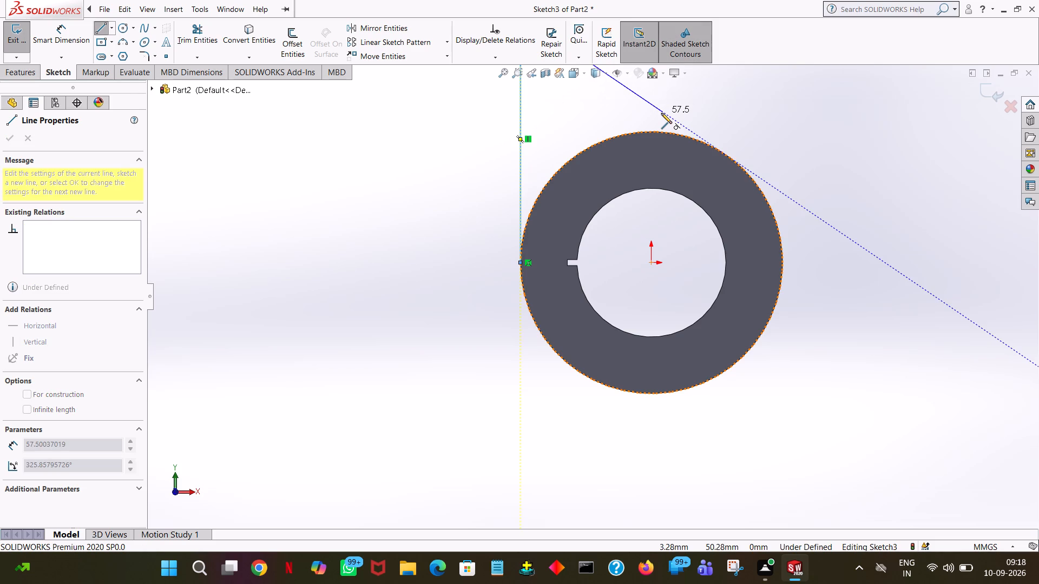
Continue the outline with an 88 mm horizontal line across to the right and a 188 mm vertical line down.
middle_click_drag(661, 113, 635, 234, "ctrl")
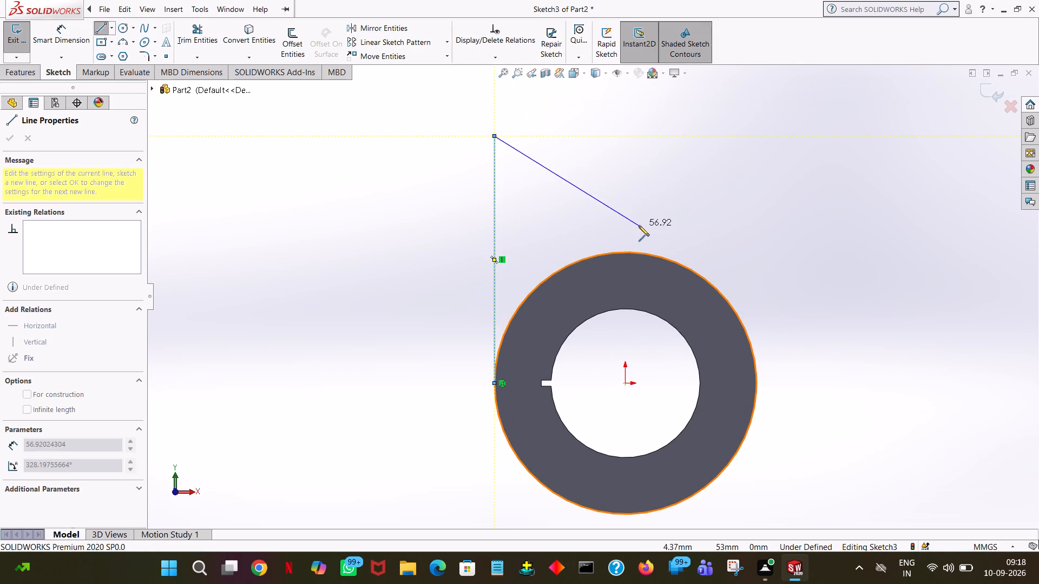
left_click(755, 135)
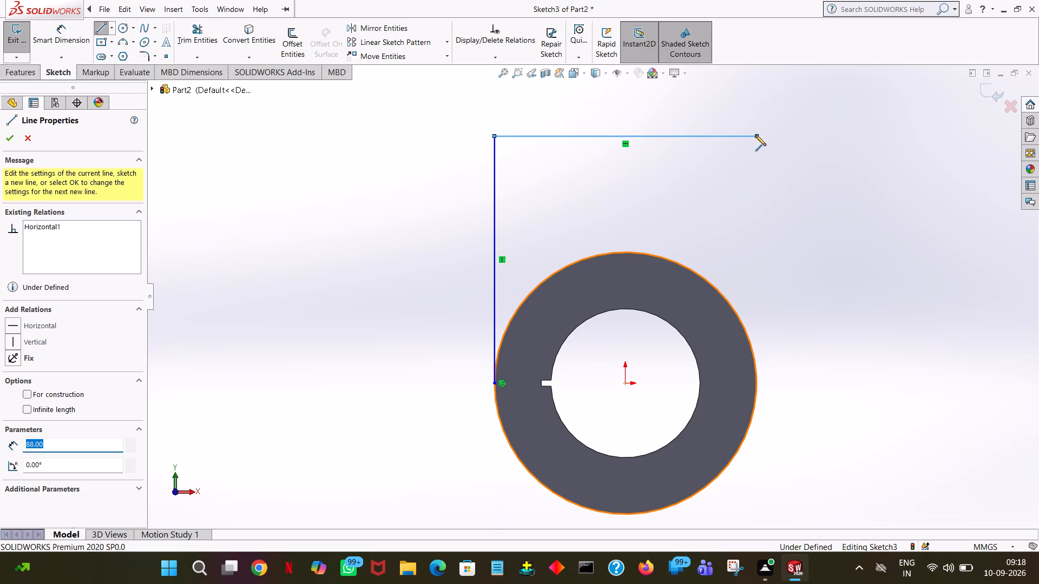
type("88")
key("Return")
left_click(755, 458)
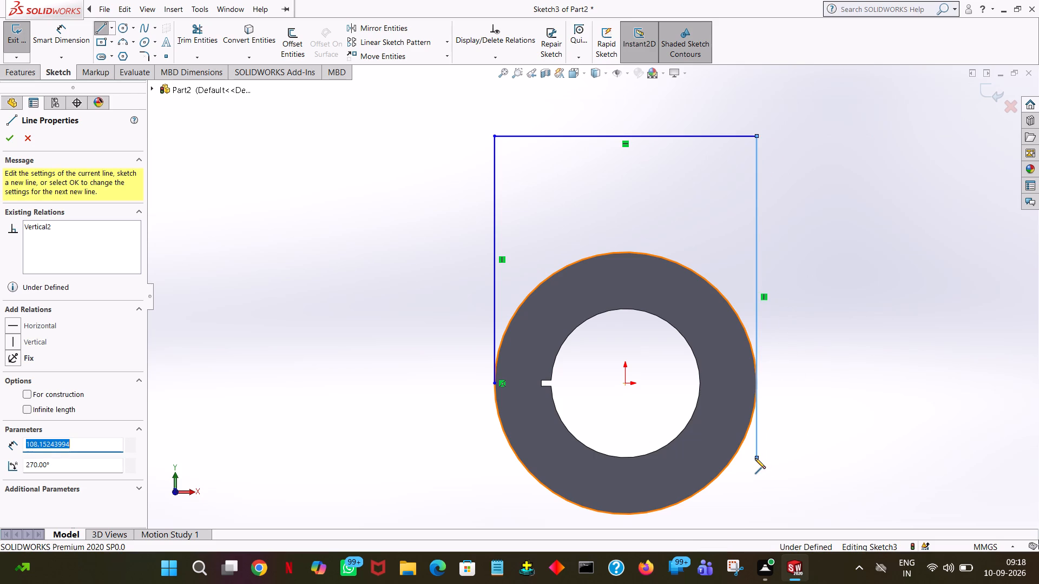
key("1")
type("88")
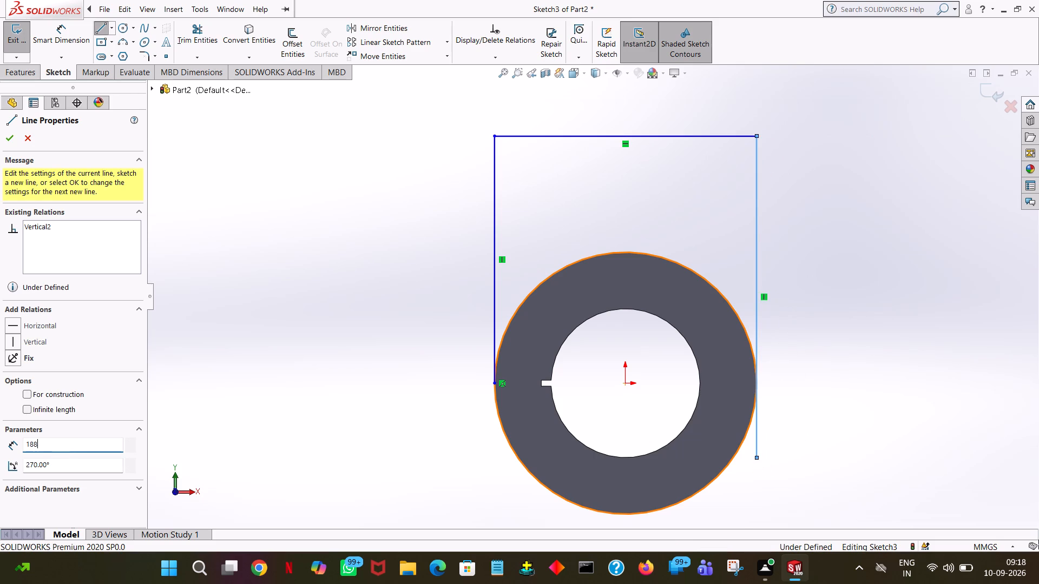
key("Return")
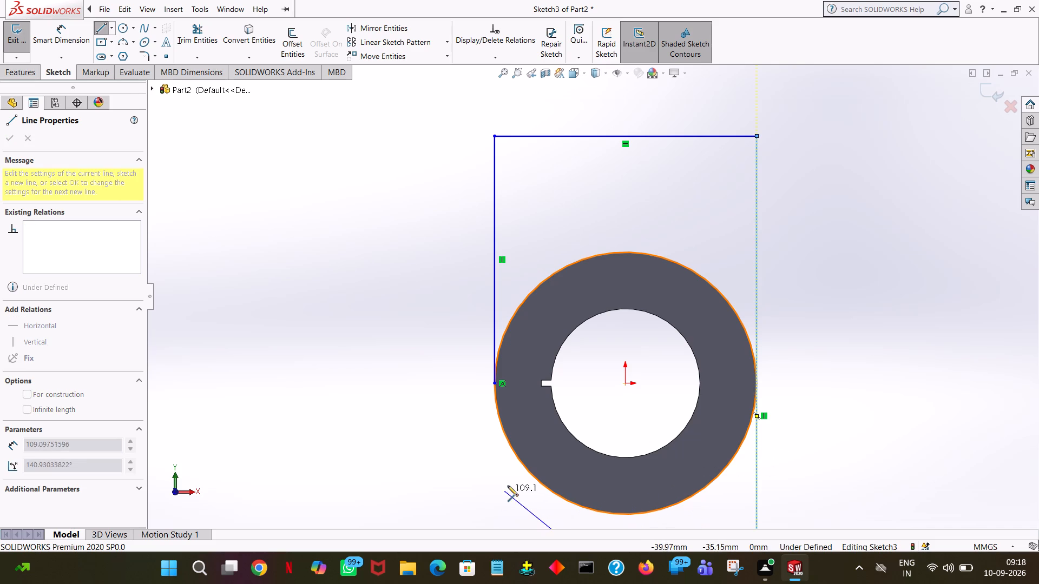
Close the rectangle around the hub with an 88 mm horizontal line back and a vertical line up to the starting point.
middle_click_drag(514, 474, 518, 450)
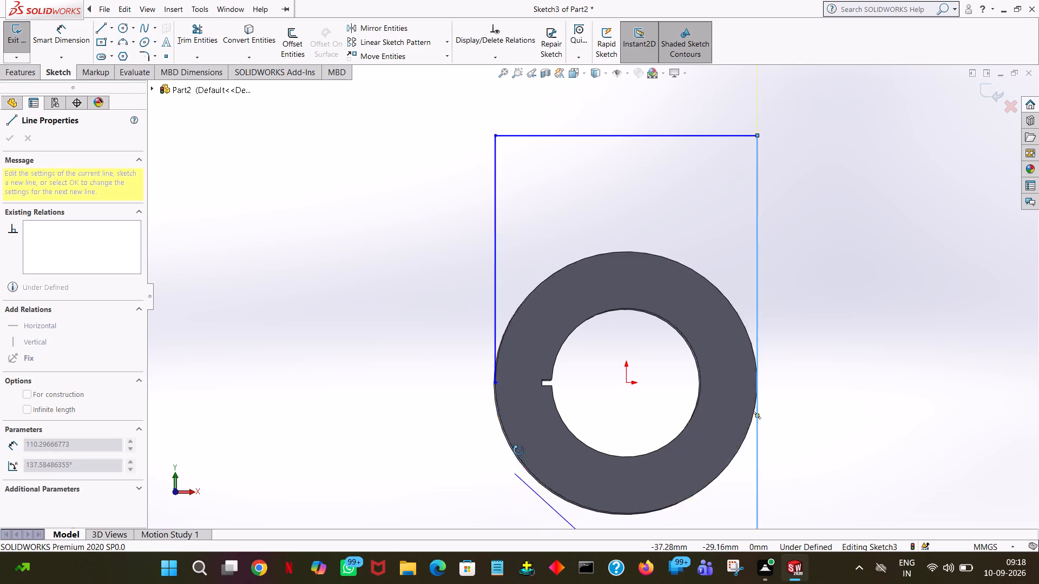
middle_click_drag(518, 450, 504, 476)
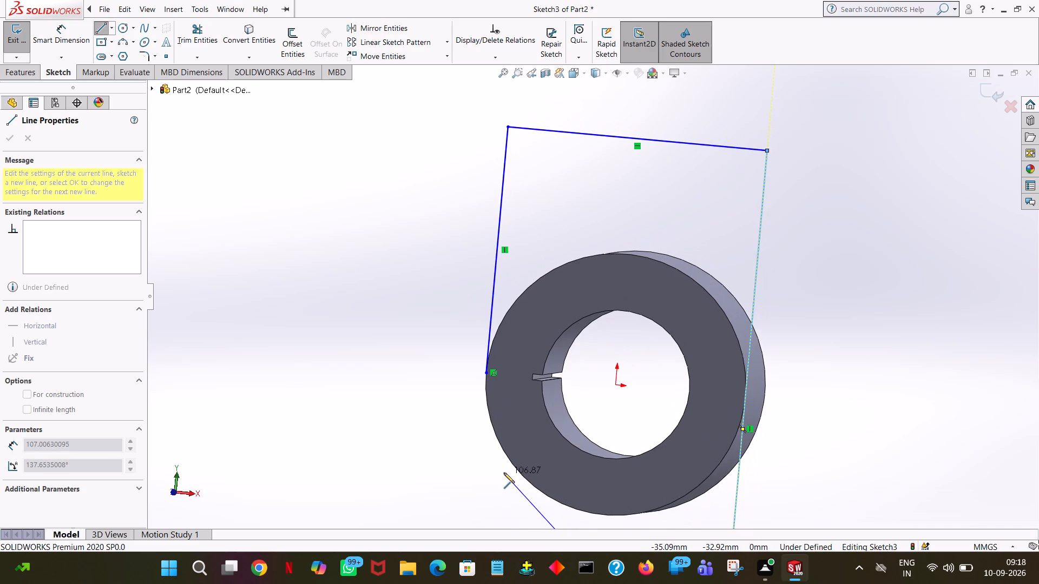
key("space")
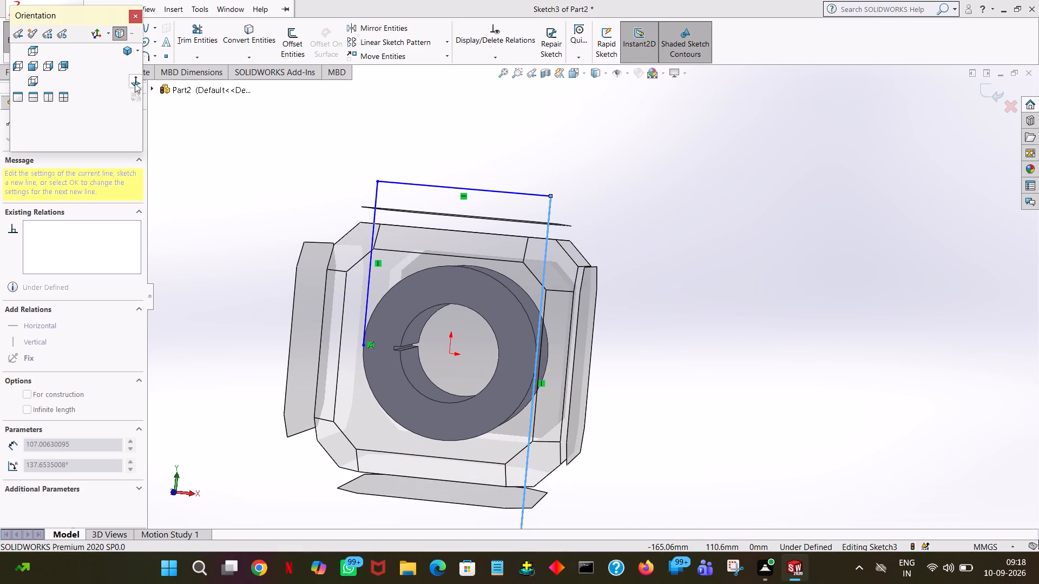
left_click(135, 83)
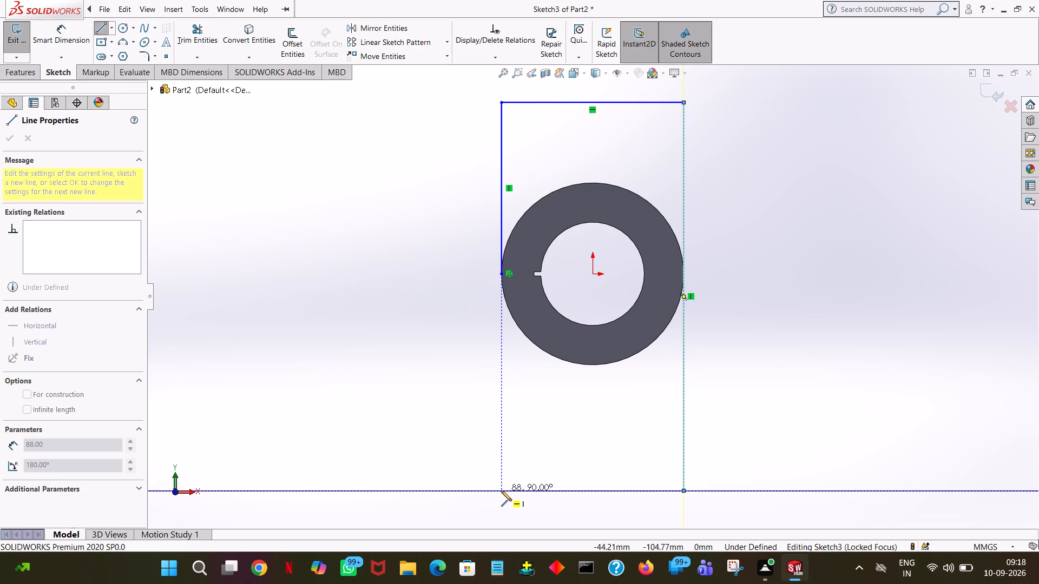
left_click(501, 490)
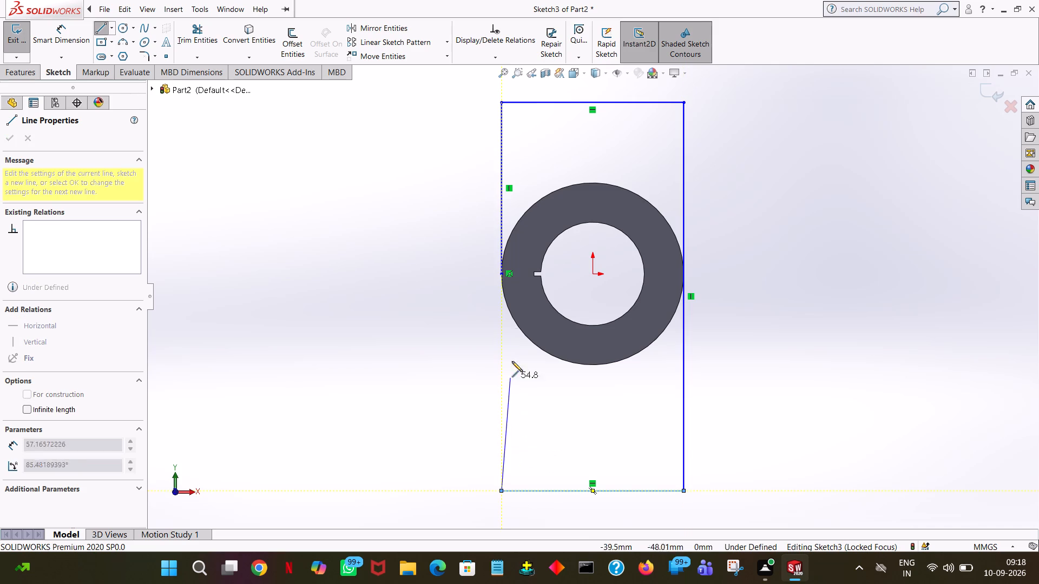
left_click(502, 273)
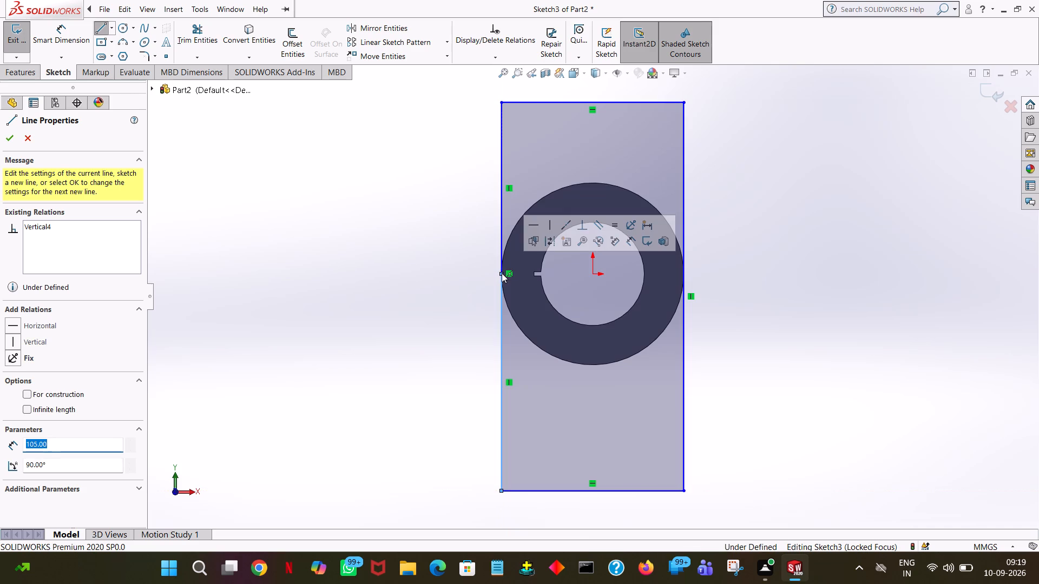
right_click(502, 273)
left_click(523, 278)
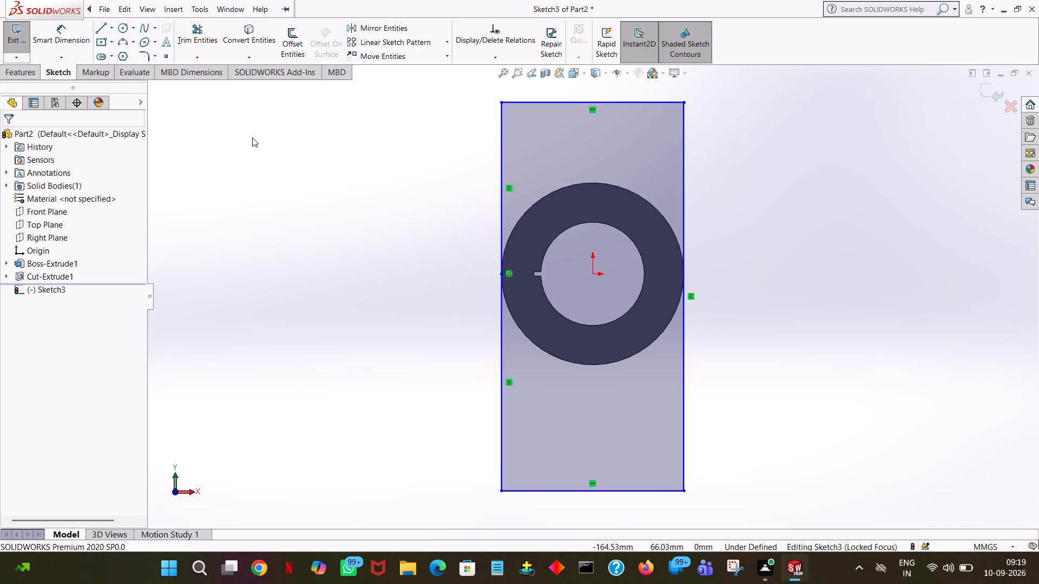
Extrude the rectangle outward from the hub face as a Blind boss 32 mm deep, merged with the hub.
left_click(15, 74)
left_click(31, 45)
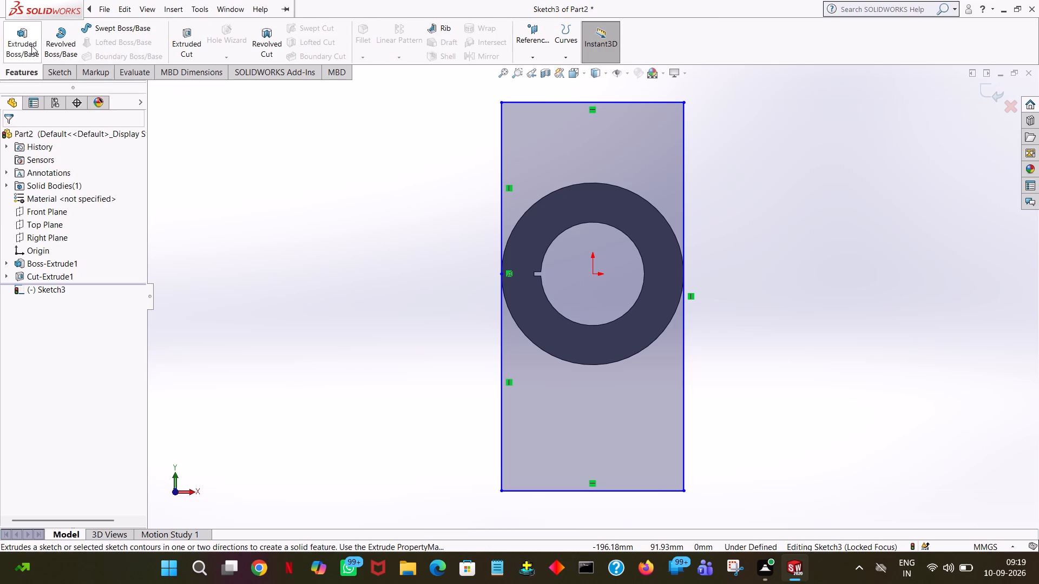
middle_click_drag(426, 209, 524, 241)
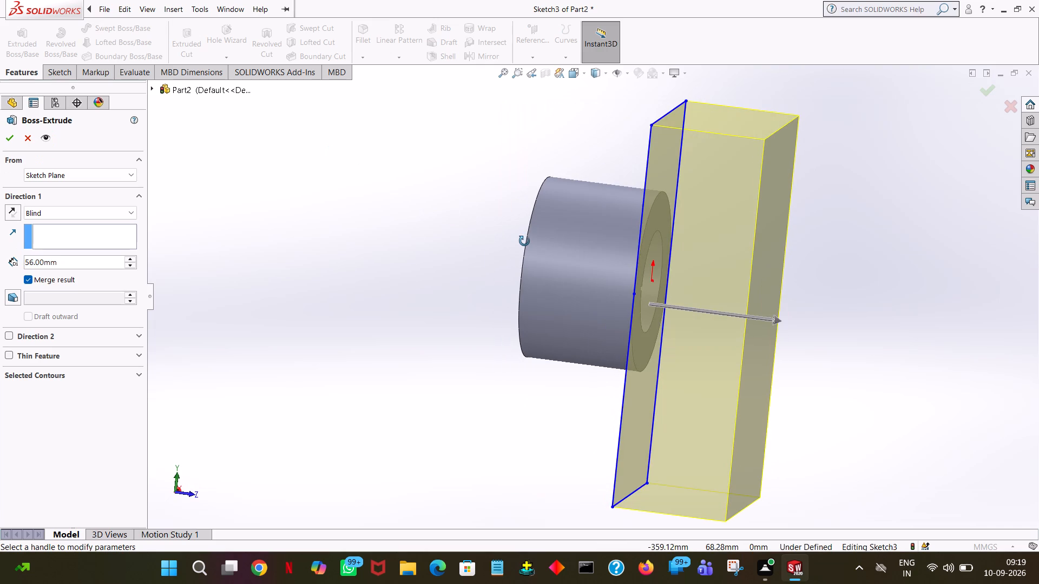
middle_click_drag(524, 241, 529, 235)
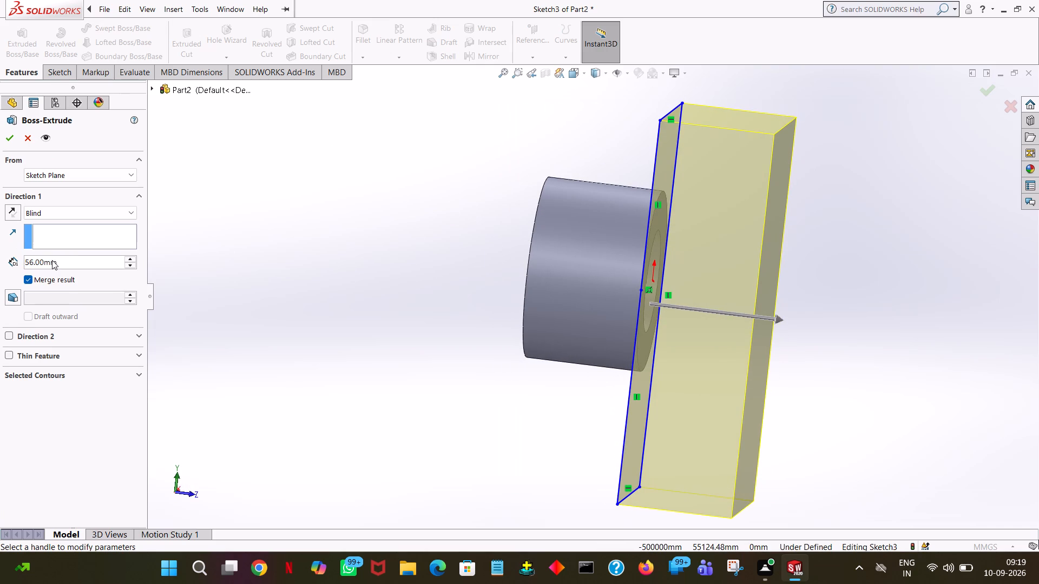
double_click(69, 257)
type("32")
key("Return")
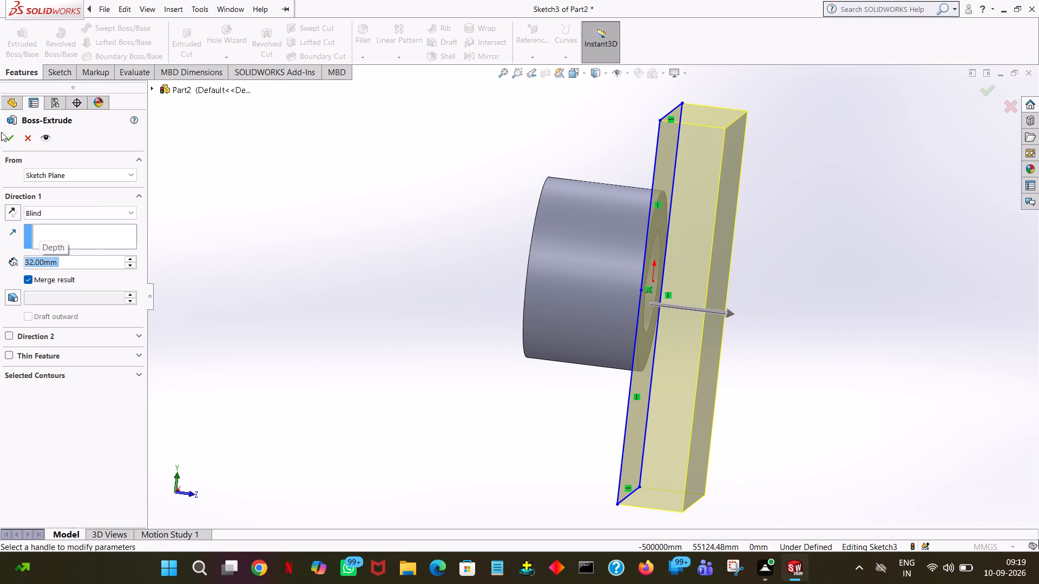
left_click(7, 135)
left_click(370, 235)
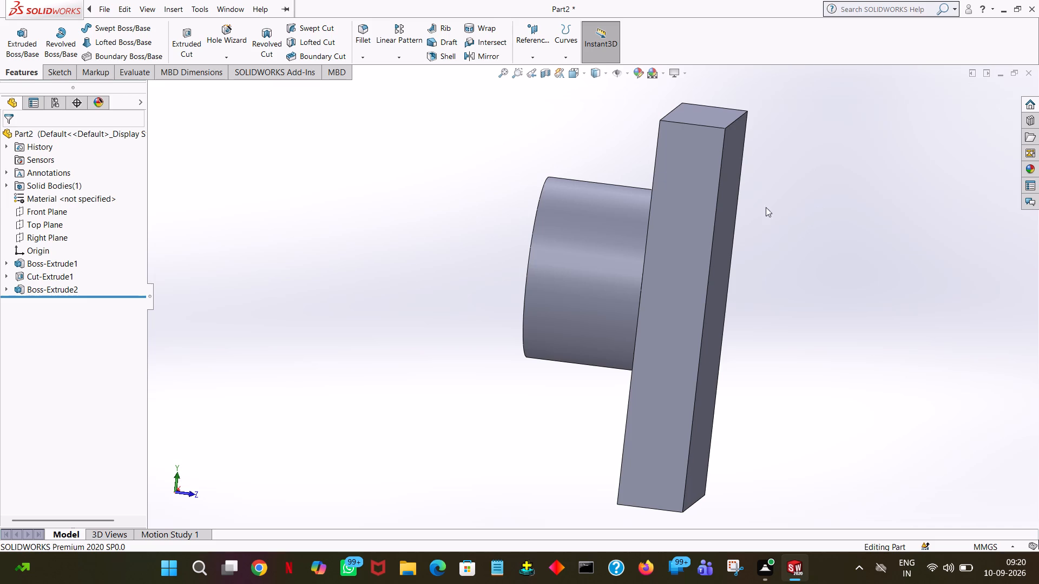
Start a boss sketch on the rectangular plate's narrow upper end face and view that face square-on.
left_click(24, 38)
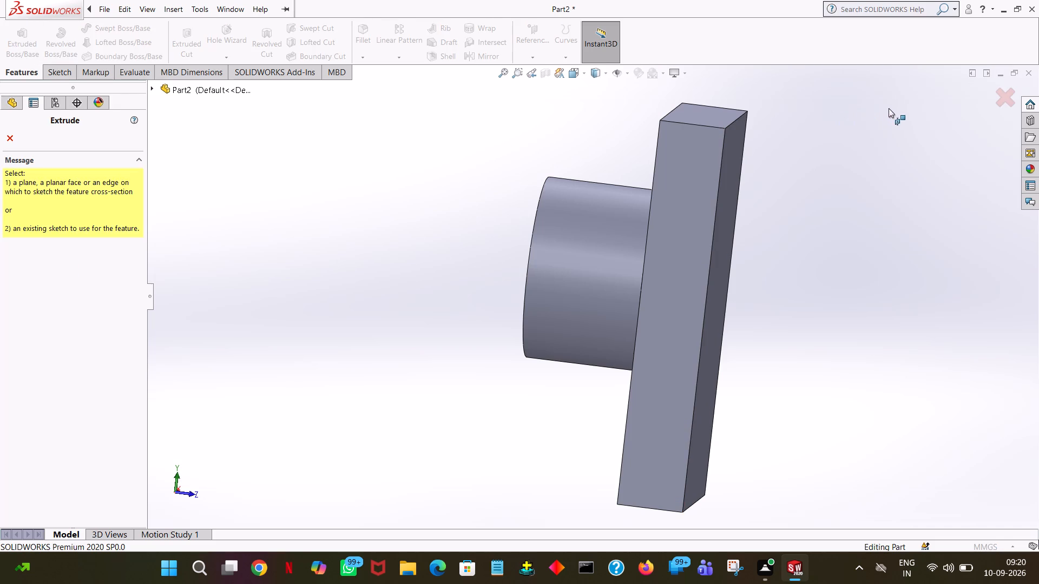
left_click(699, 116)
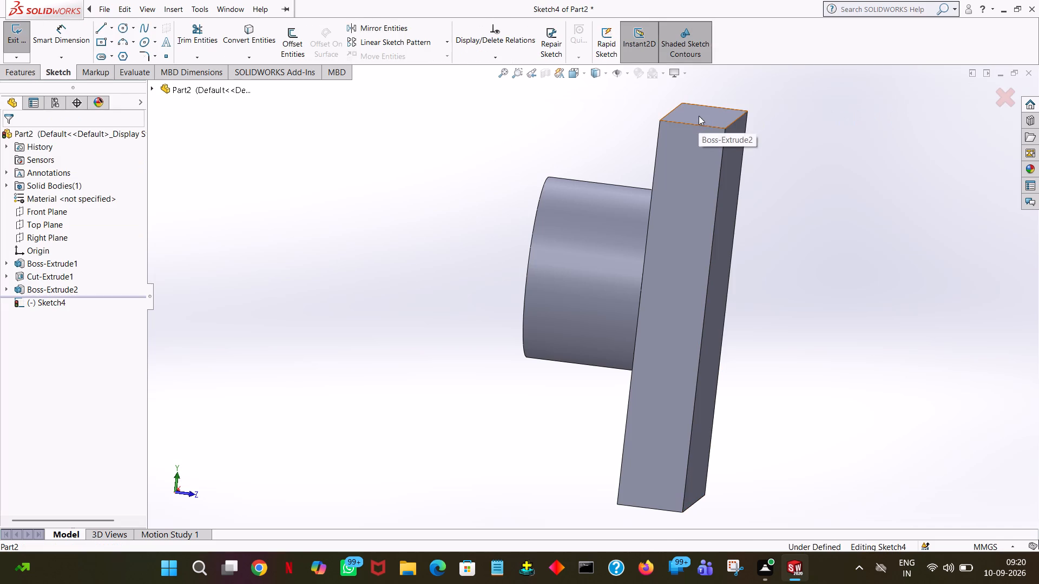
middle_click_drag(726, 121, 712, 202)
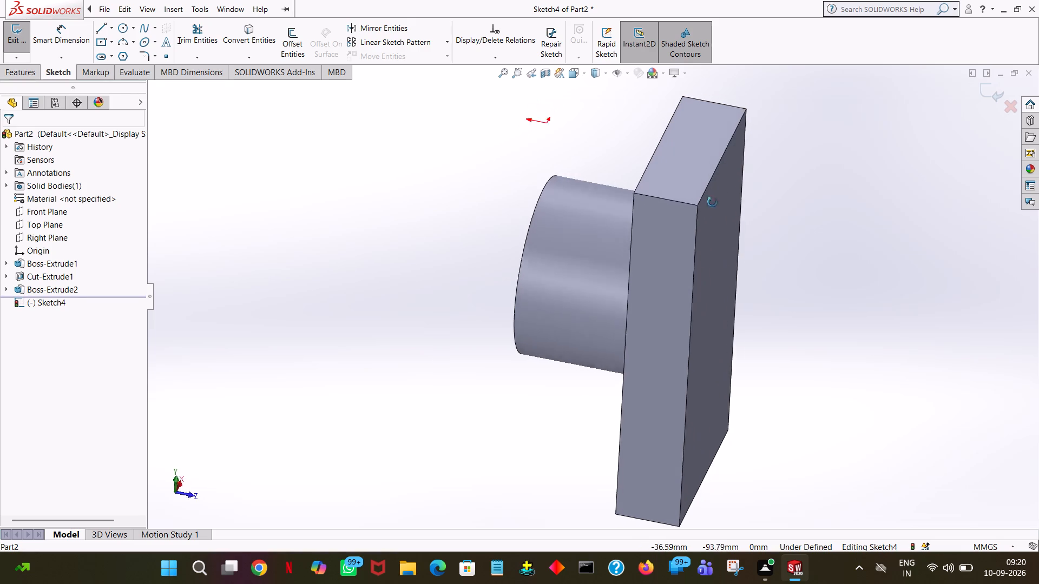
middle_click_drag(712, 202, 709, 249)
key("space")
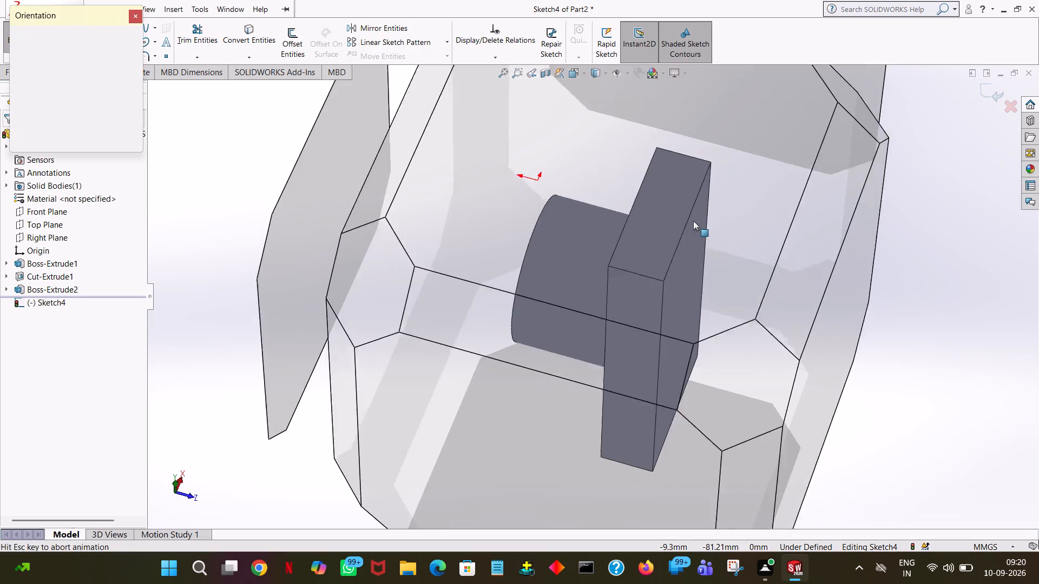
left_click(136, 87)
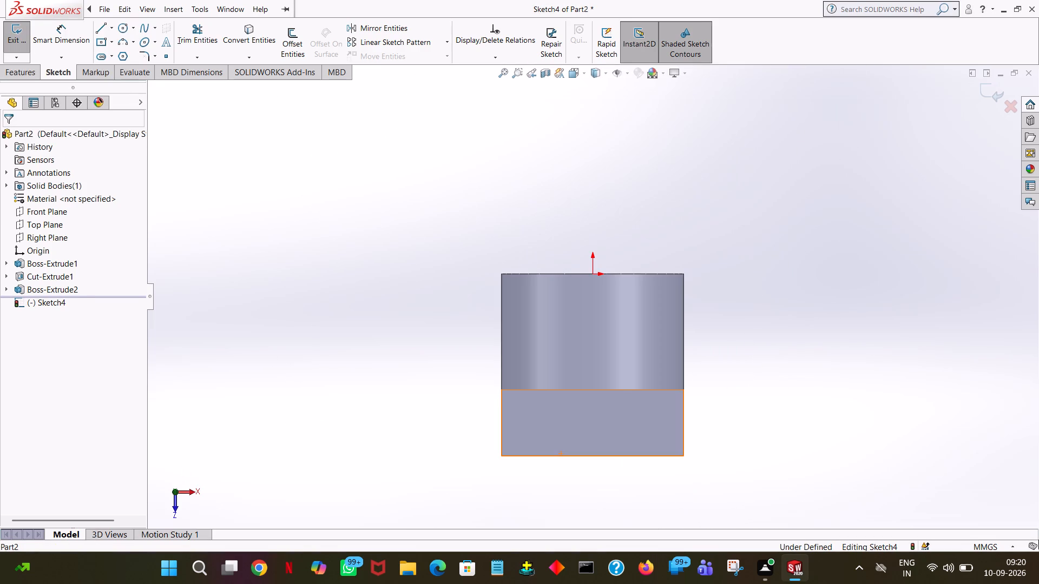
middle_click(712, 356)
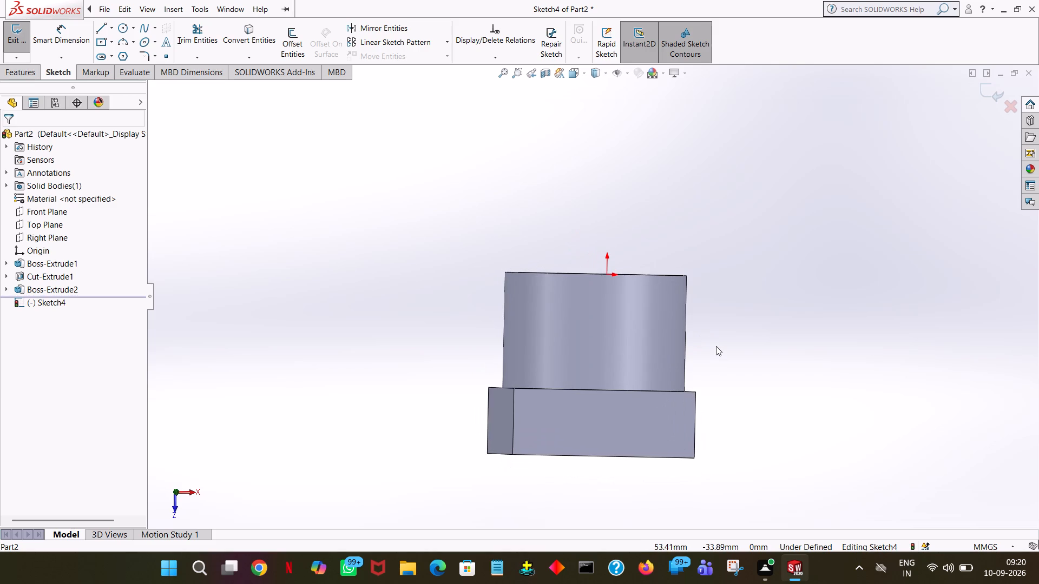
key("space")
left_click(129, 82)
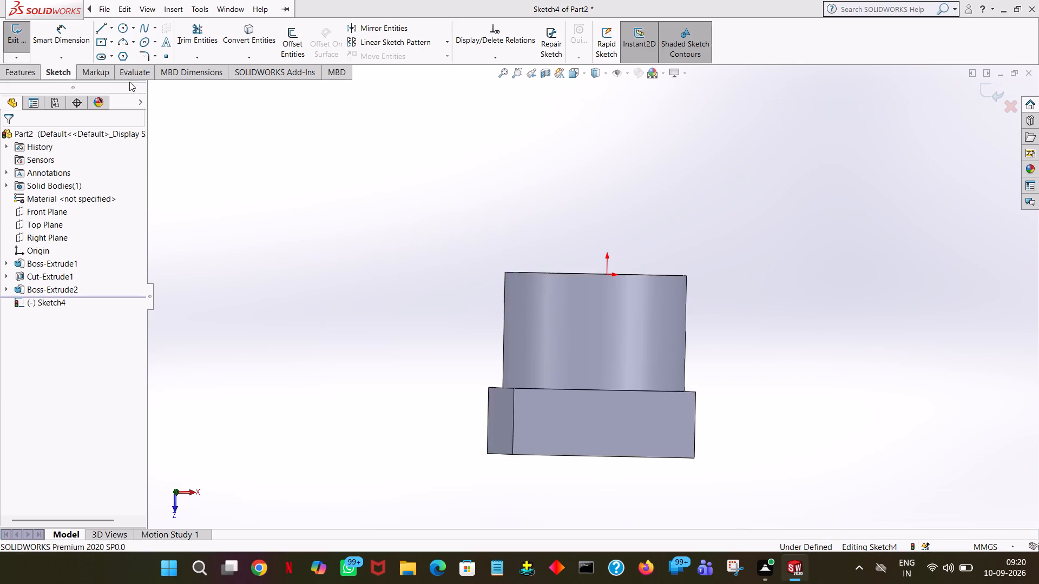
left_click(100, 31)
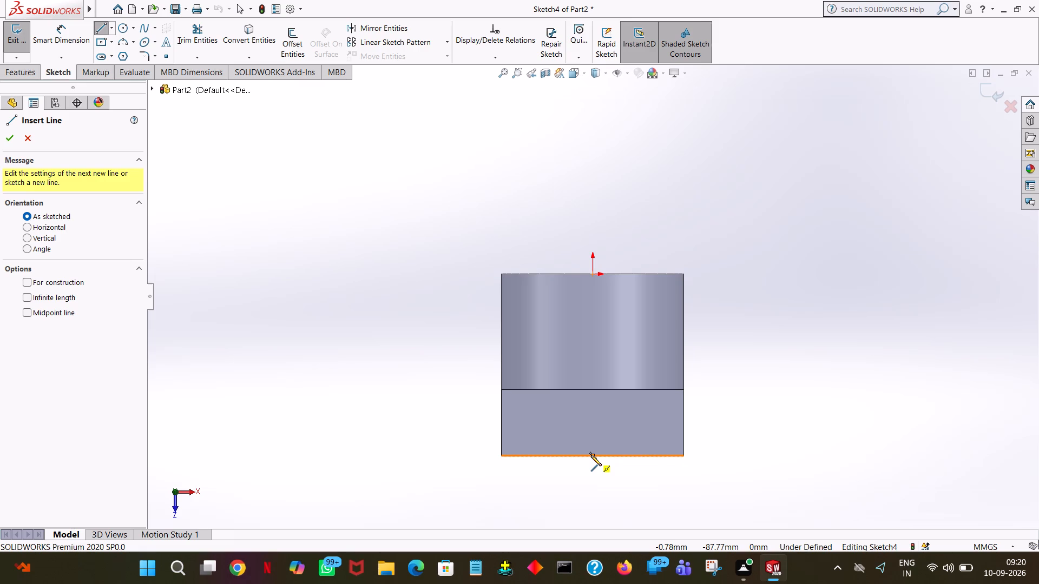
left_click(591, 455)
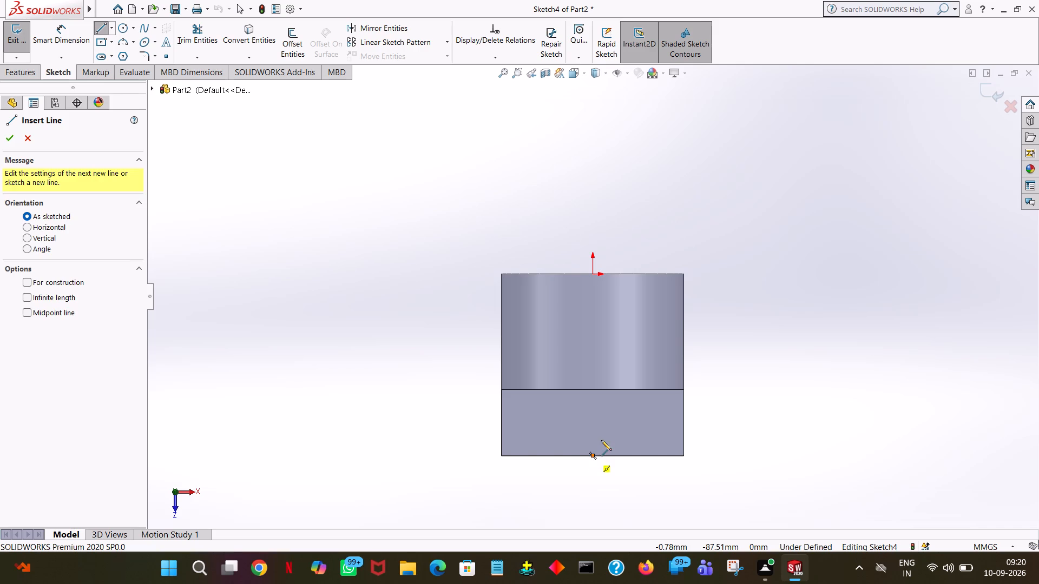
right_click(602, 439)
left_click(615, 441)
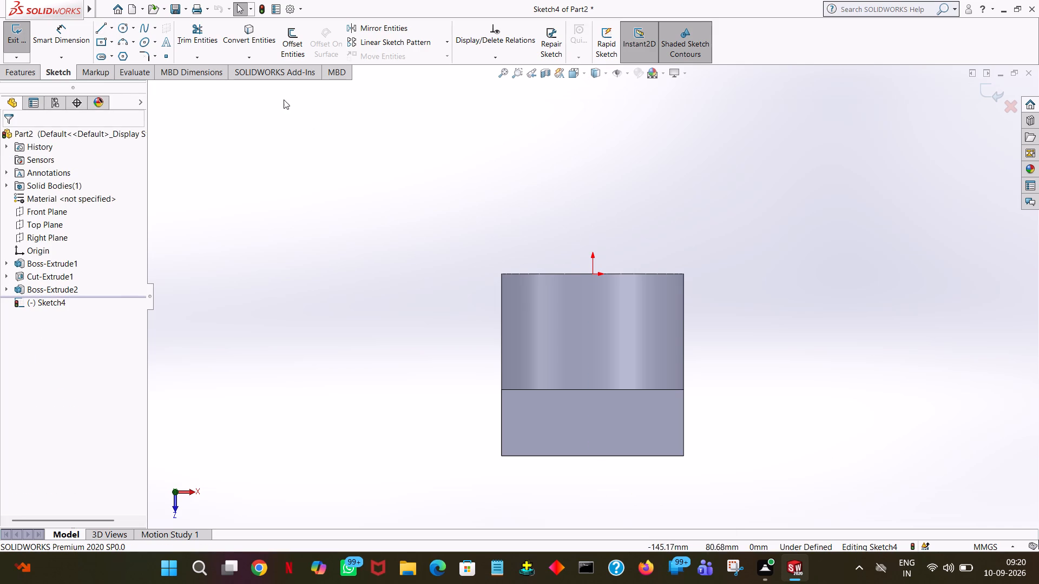
Draw a 38 mm vertical line from the midpoint of the end face's hub-side edge, extending away from the plate over the hub.
left_click(100, 25)
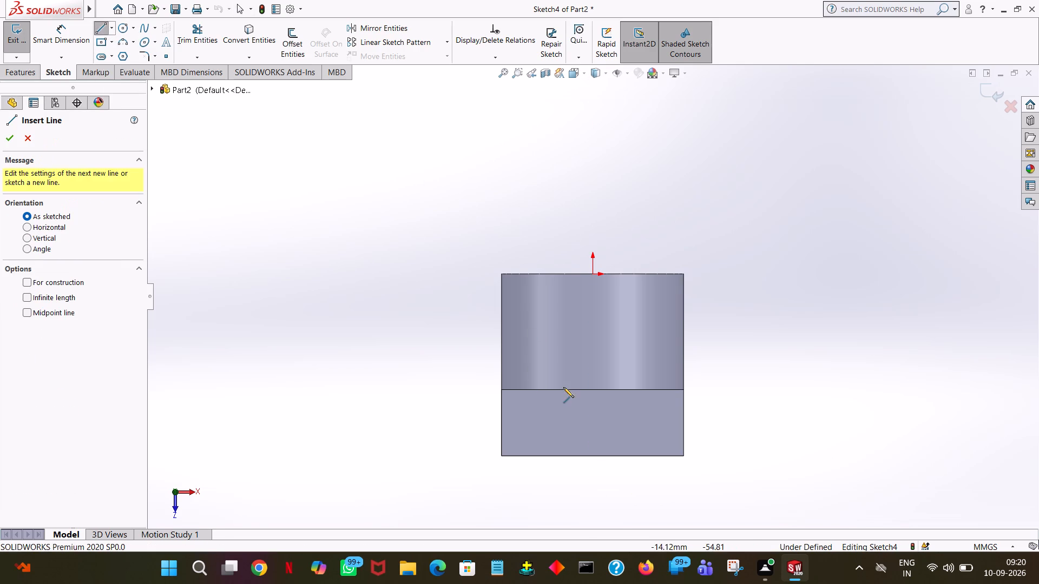
left_click(592, 389)
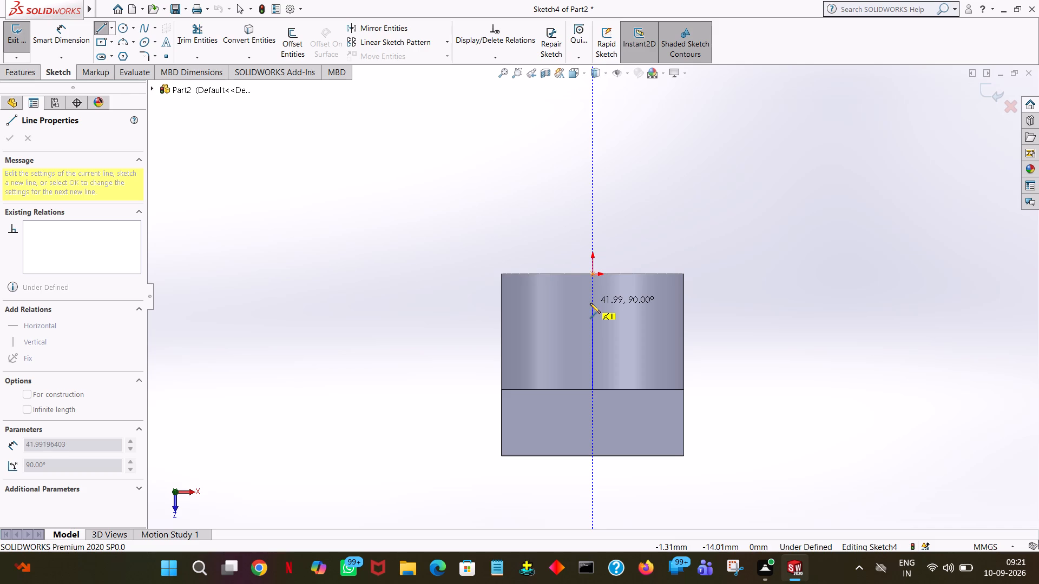
left_click(590, 303)
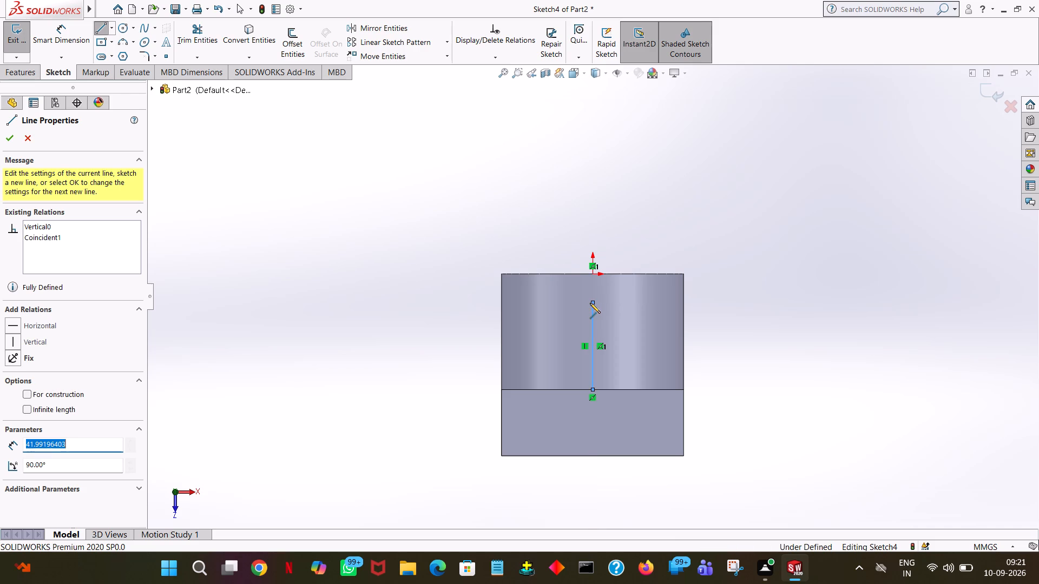
type("38")
key("Return")
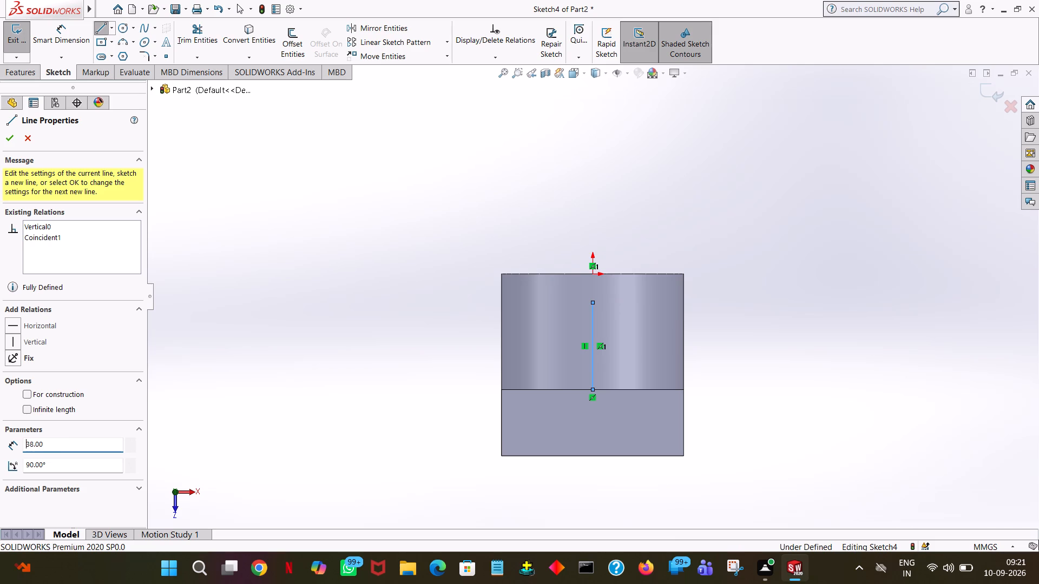
right_click(590, 303)
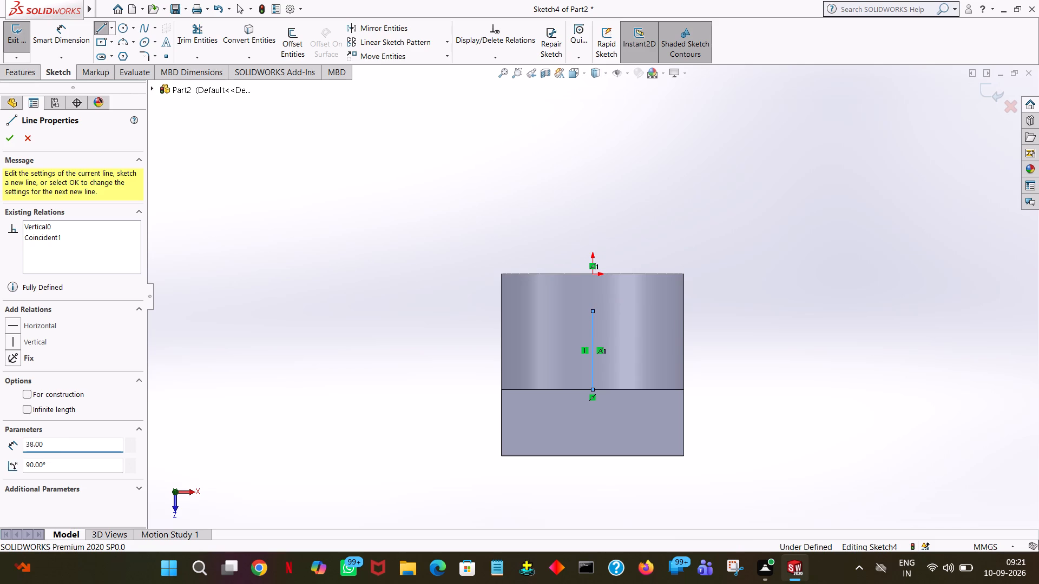
left_click(597, 309)
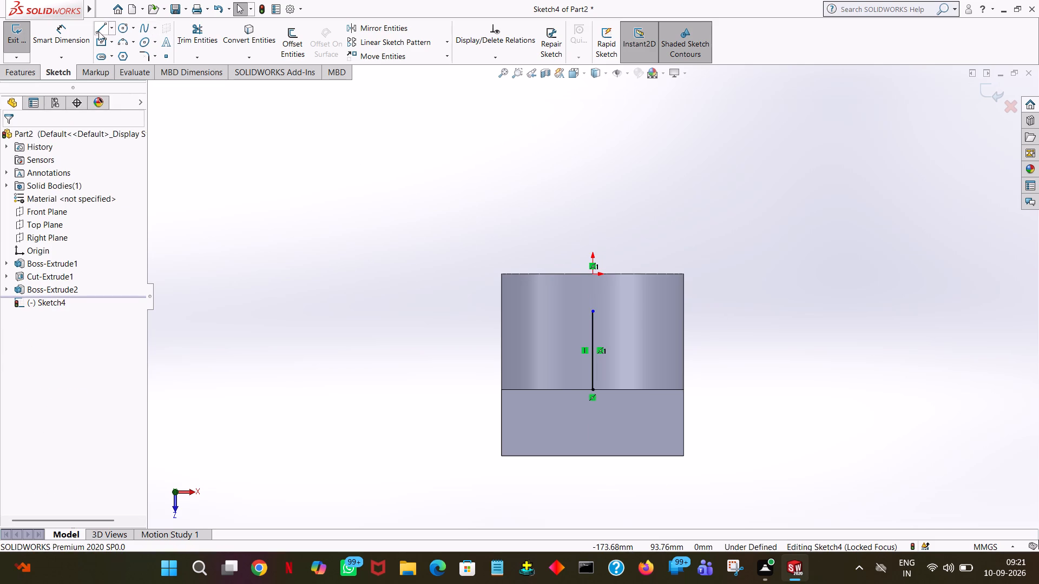
Sketch a circle of 38 mm radius centred on the line's free end and passing through its start at the plate edge.
left_click(125, 30)
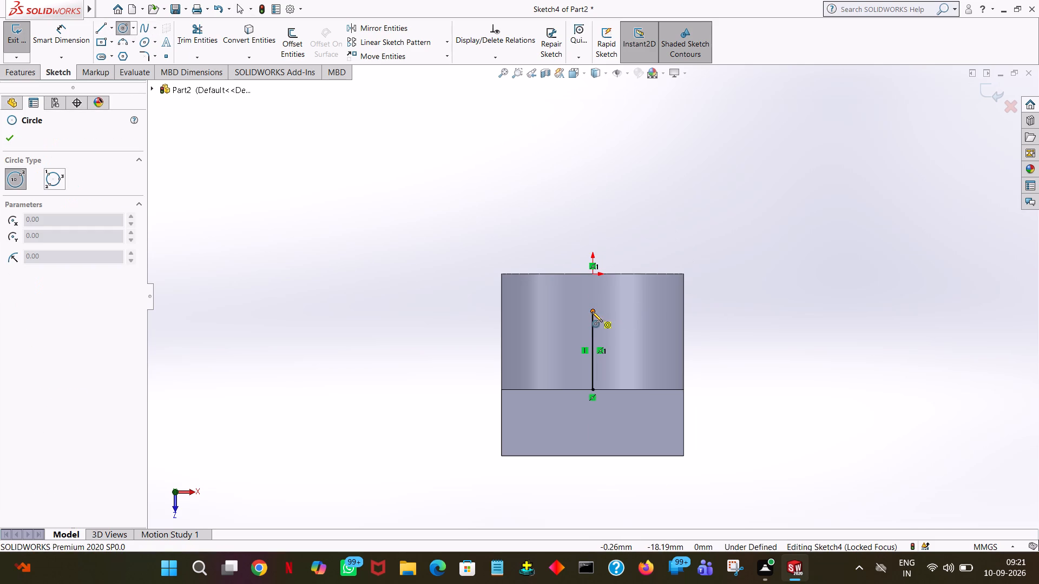
left_click(592, 311)
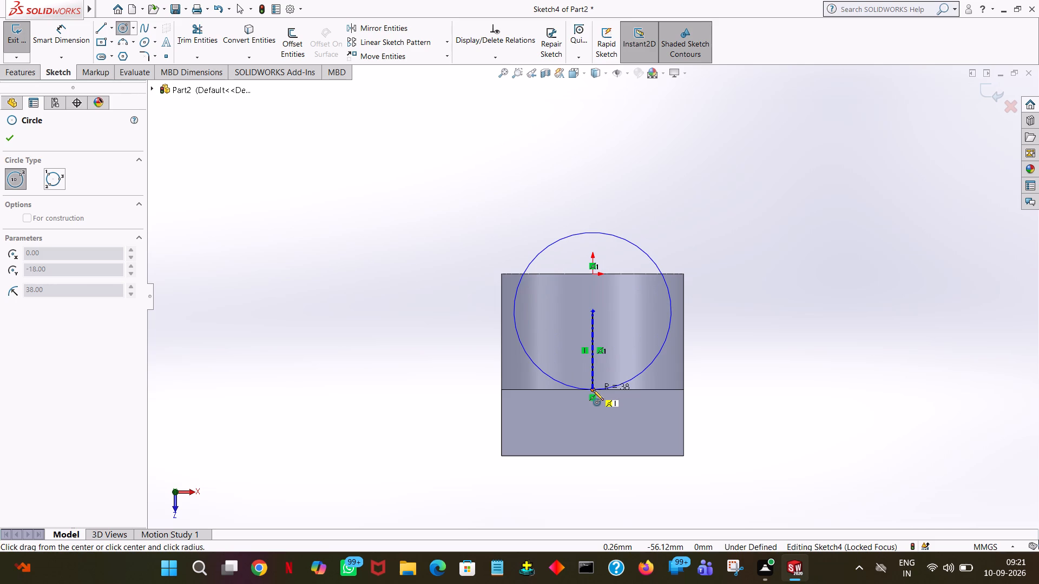
left_click(593, 390)
left_click(10, 145)
Trim away the vertical helper line inside the circle.
left_click(199, 48)
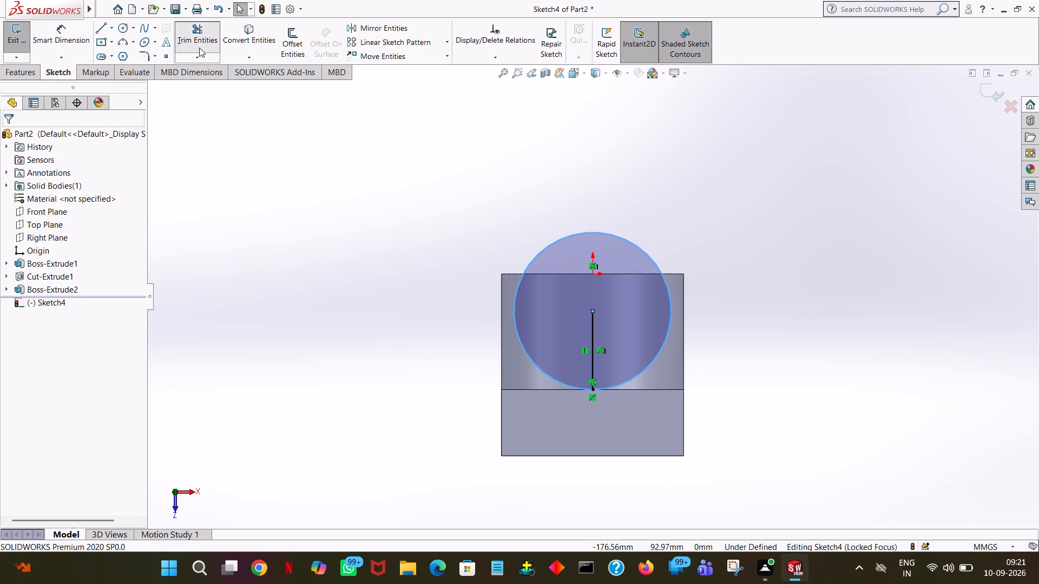
left_click(591, 317)
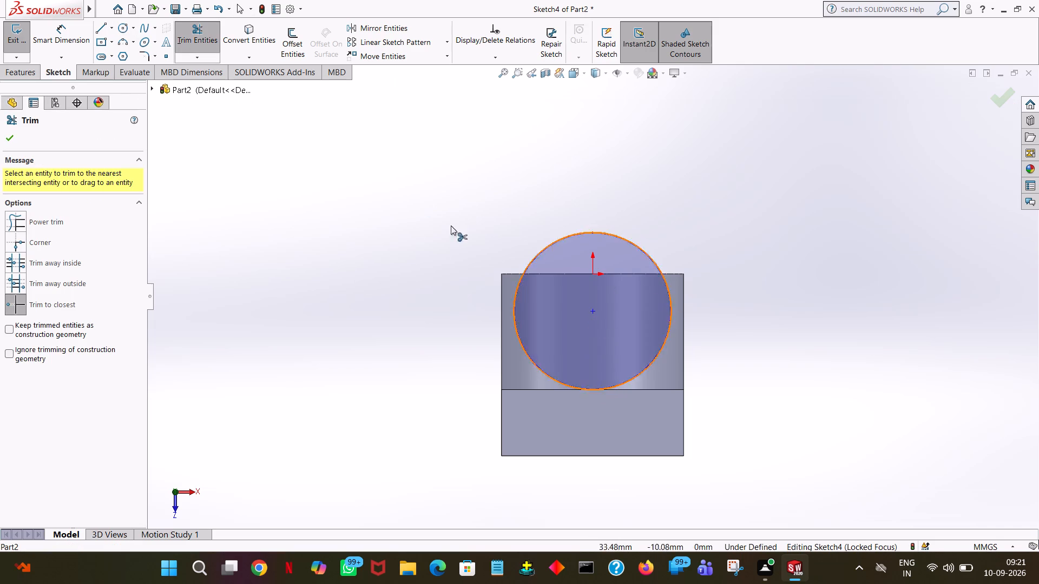
Start a side line from the left corner of the plate's hub-side edge towards the circle's left quadrant.
left_click(100, 24)
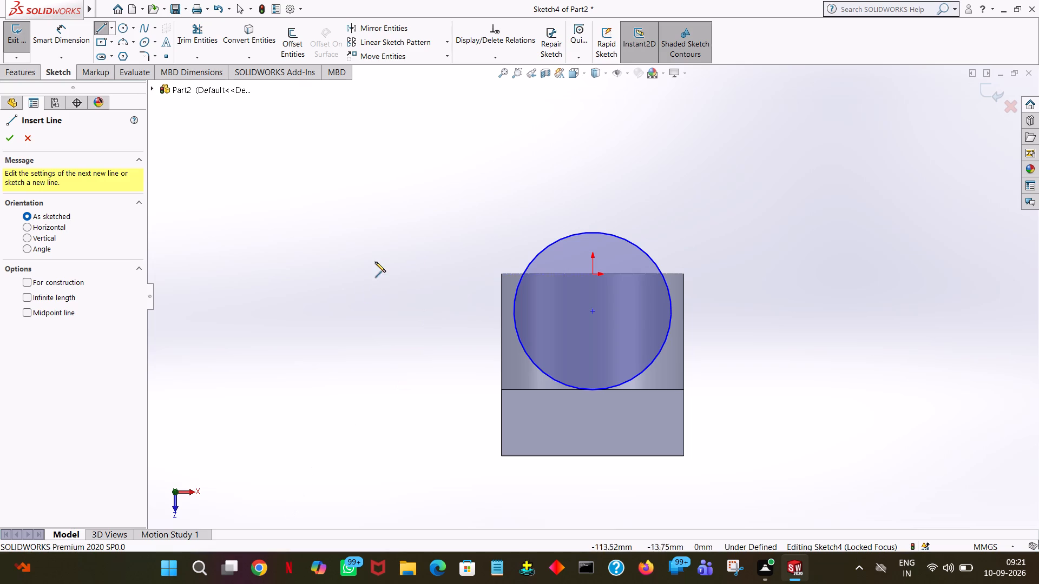
left_click(501, 389)
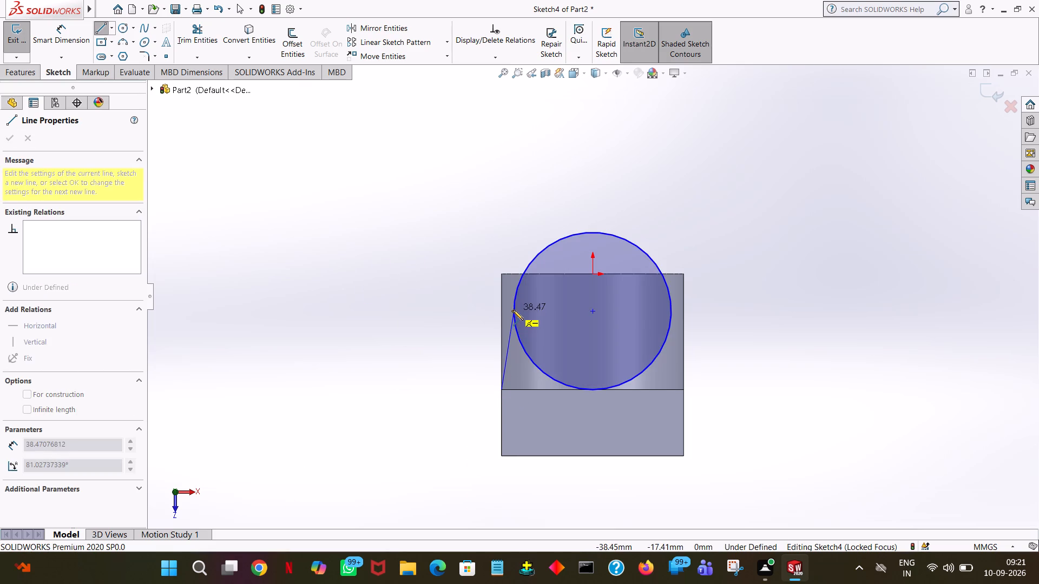
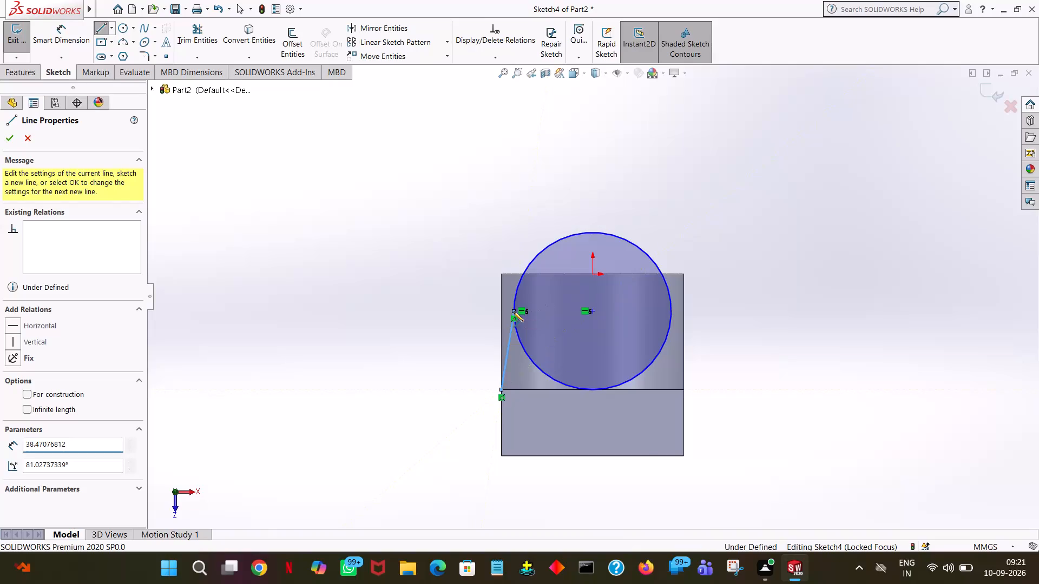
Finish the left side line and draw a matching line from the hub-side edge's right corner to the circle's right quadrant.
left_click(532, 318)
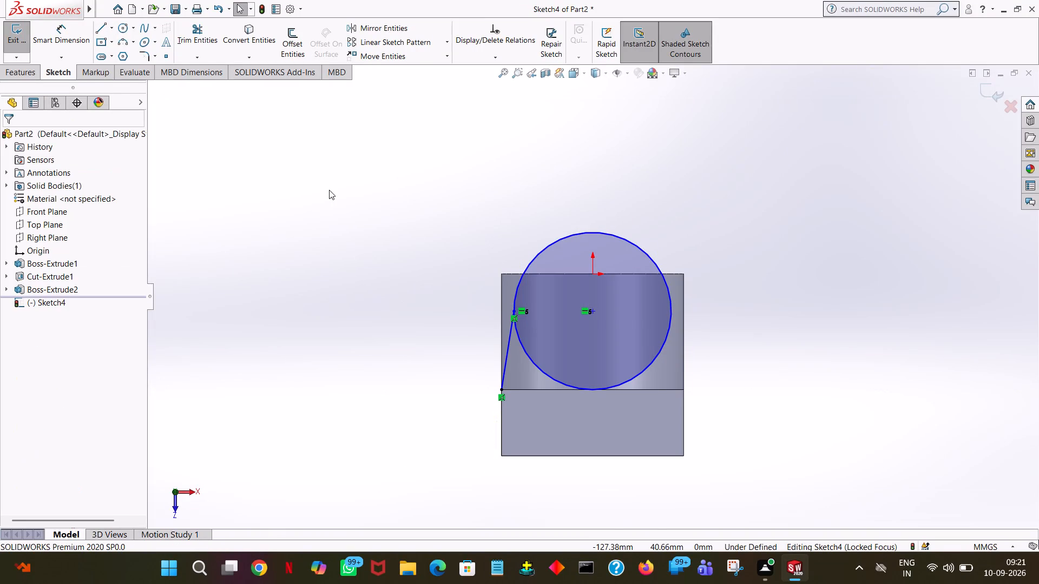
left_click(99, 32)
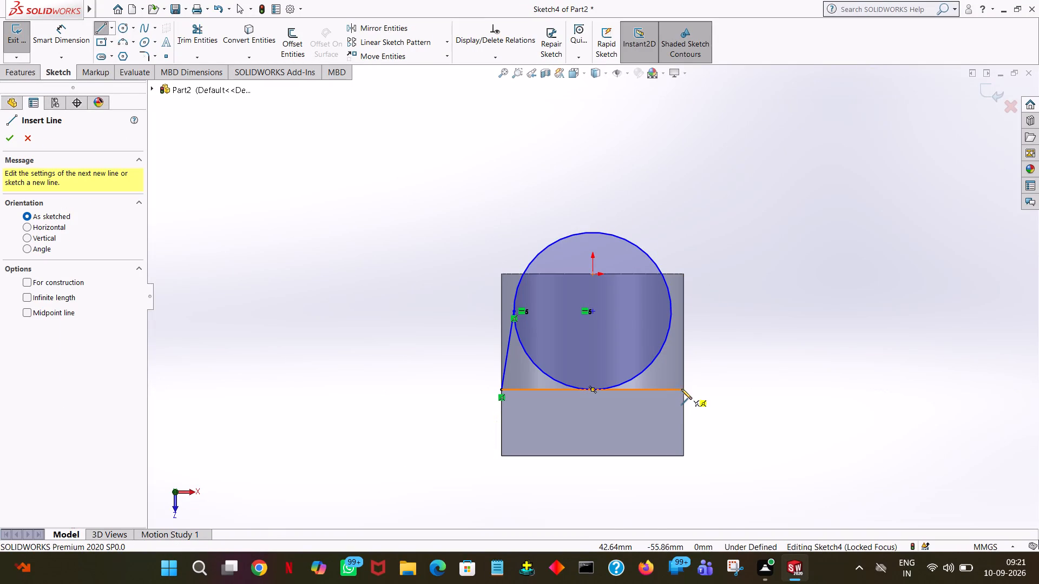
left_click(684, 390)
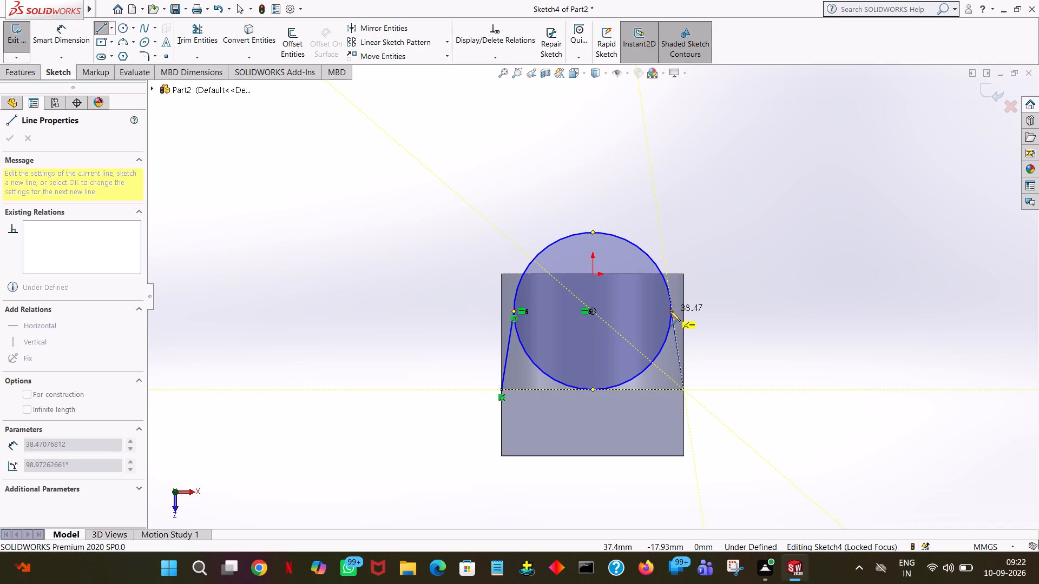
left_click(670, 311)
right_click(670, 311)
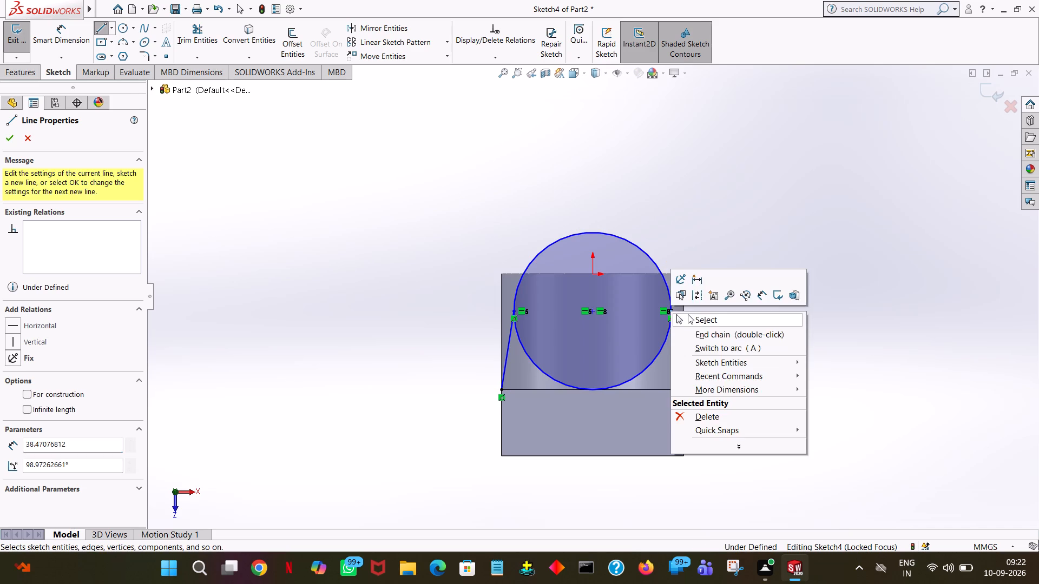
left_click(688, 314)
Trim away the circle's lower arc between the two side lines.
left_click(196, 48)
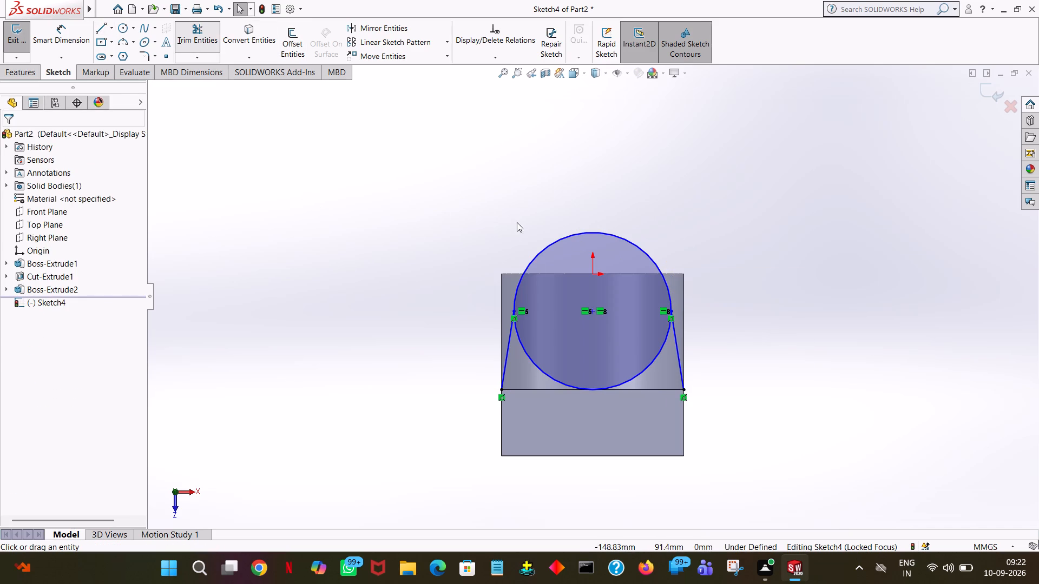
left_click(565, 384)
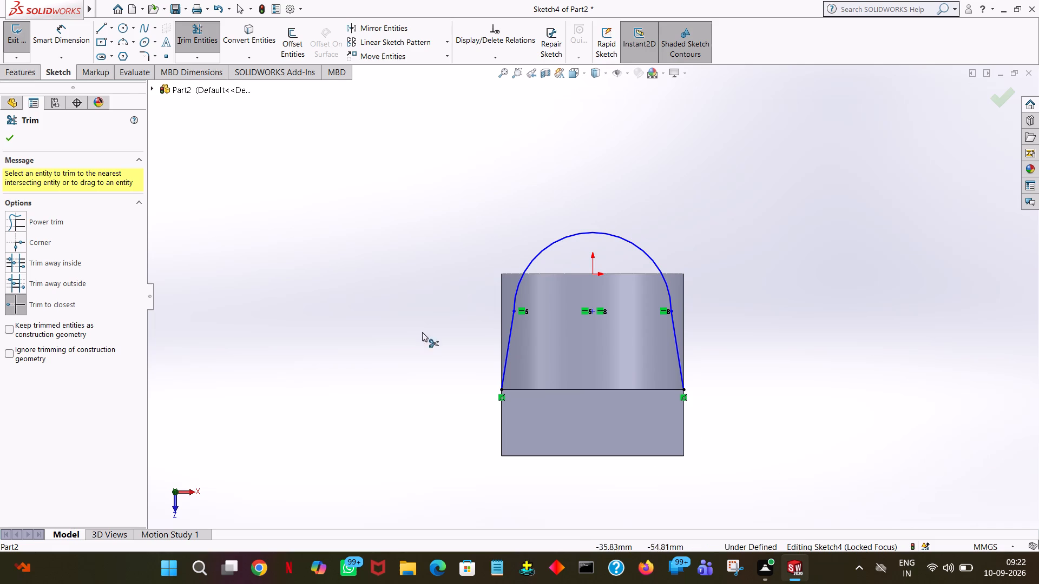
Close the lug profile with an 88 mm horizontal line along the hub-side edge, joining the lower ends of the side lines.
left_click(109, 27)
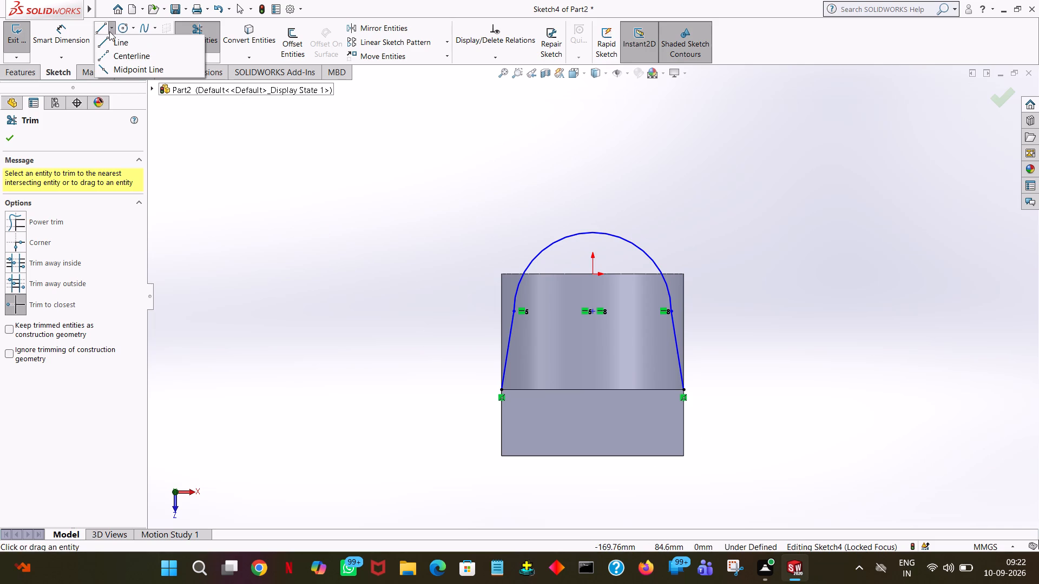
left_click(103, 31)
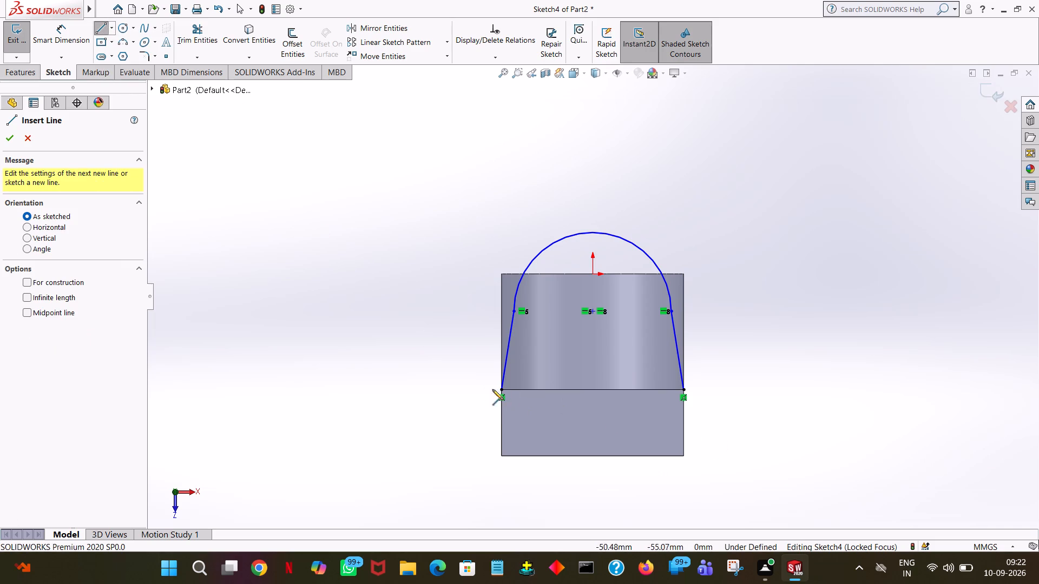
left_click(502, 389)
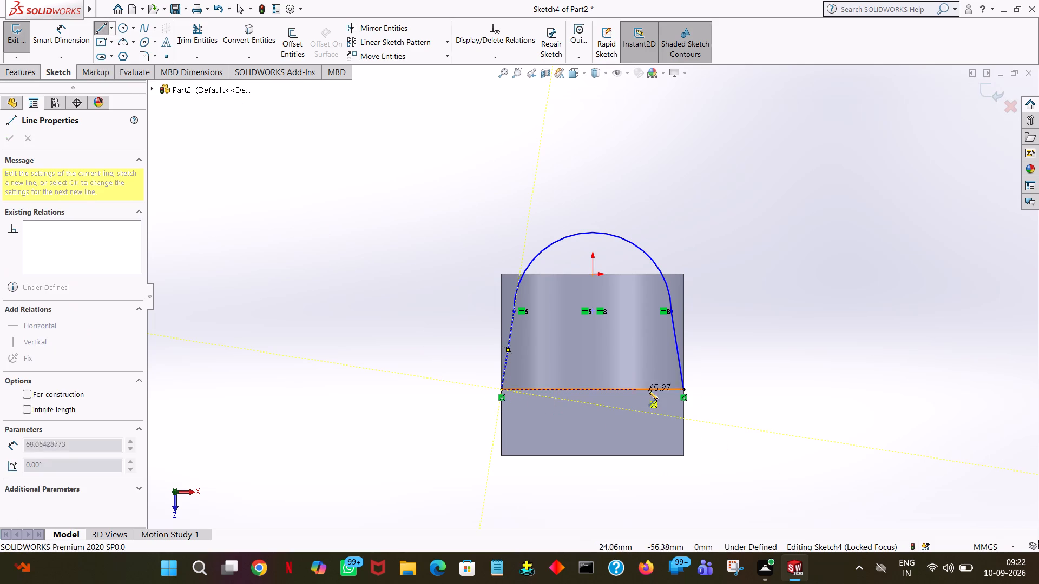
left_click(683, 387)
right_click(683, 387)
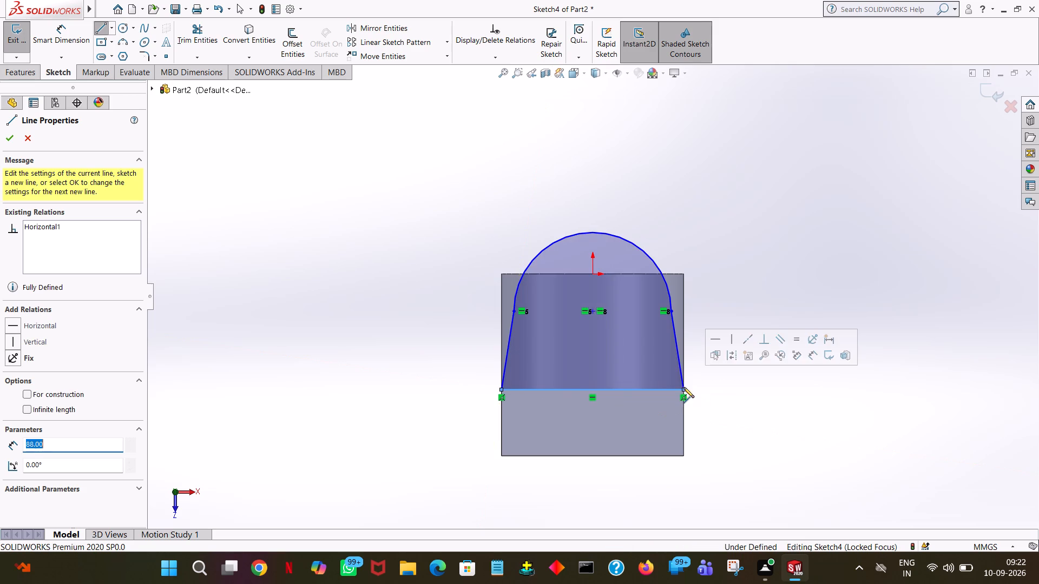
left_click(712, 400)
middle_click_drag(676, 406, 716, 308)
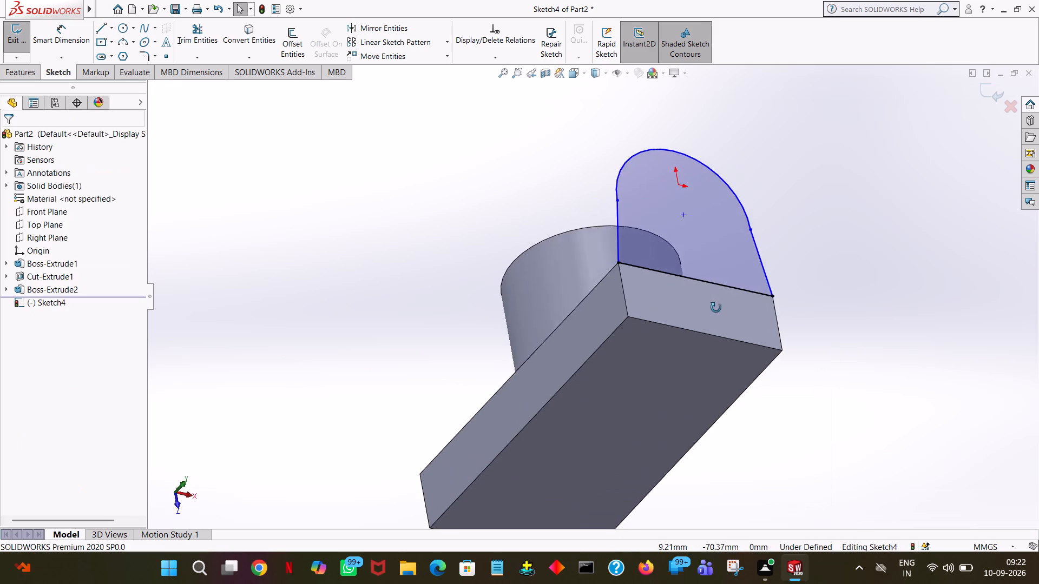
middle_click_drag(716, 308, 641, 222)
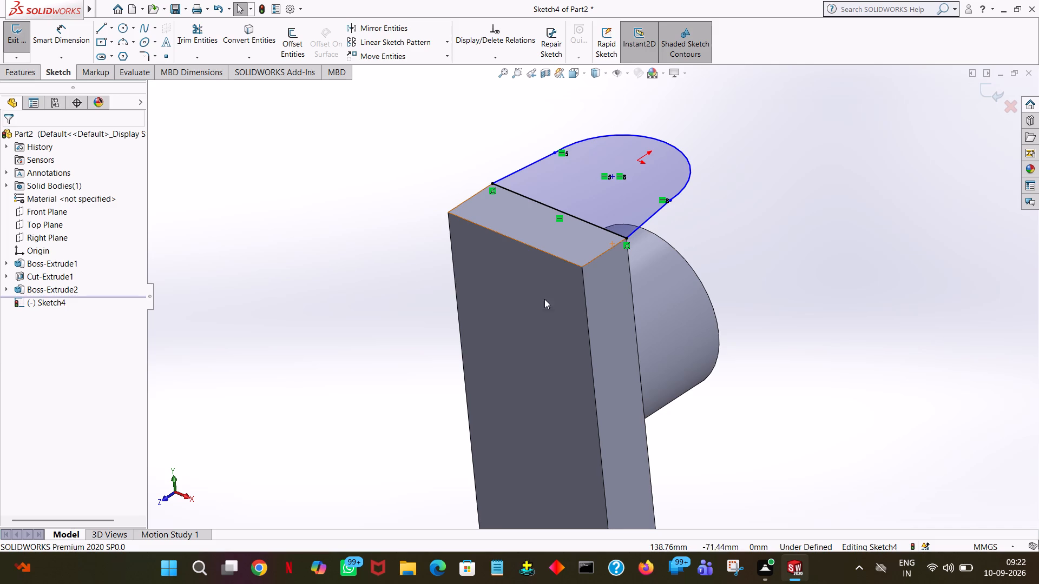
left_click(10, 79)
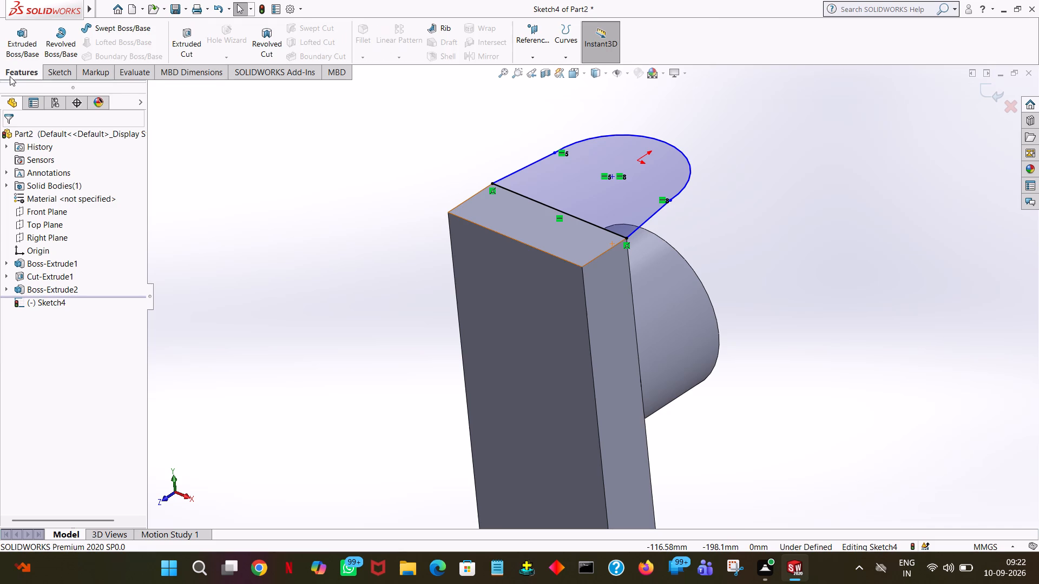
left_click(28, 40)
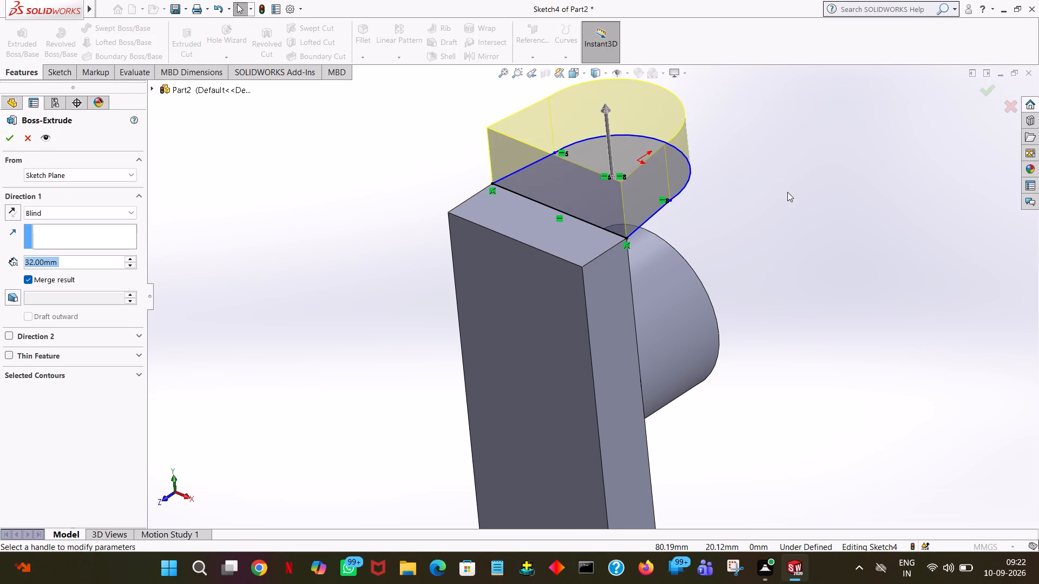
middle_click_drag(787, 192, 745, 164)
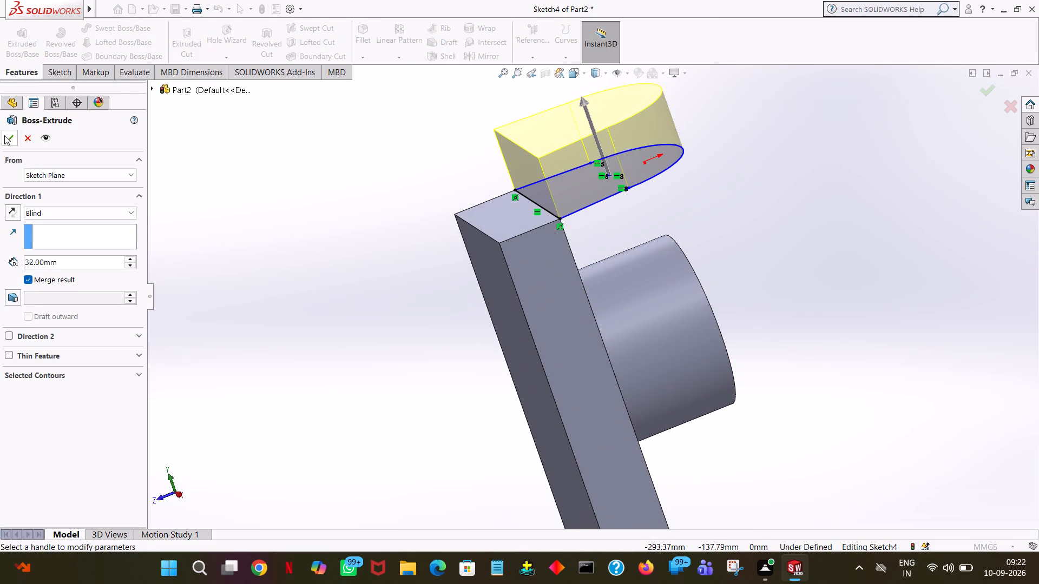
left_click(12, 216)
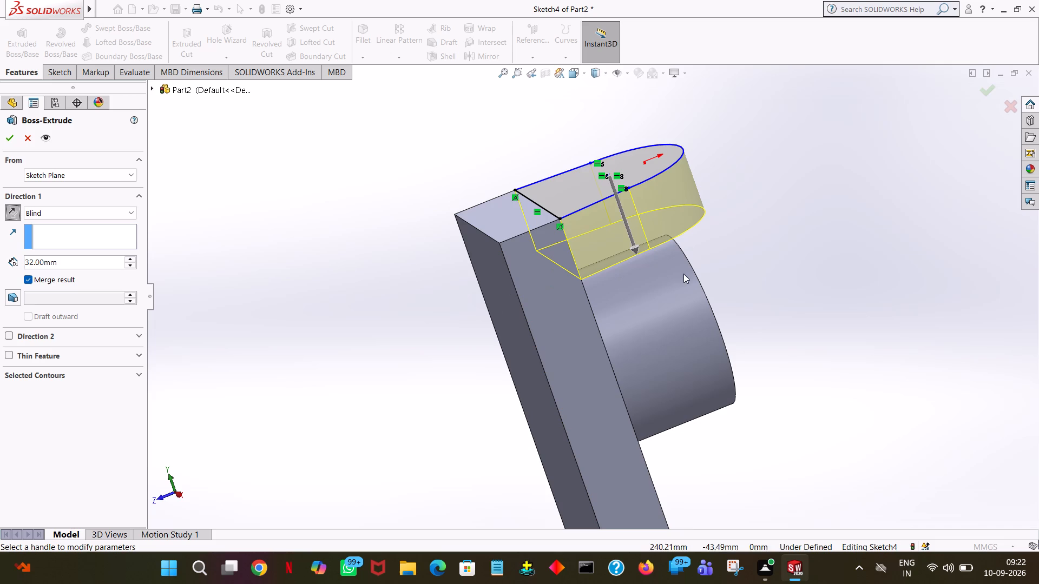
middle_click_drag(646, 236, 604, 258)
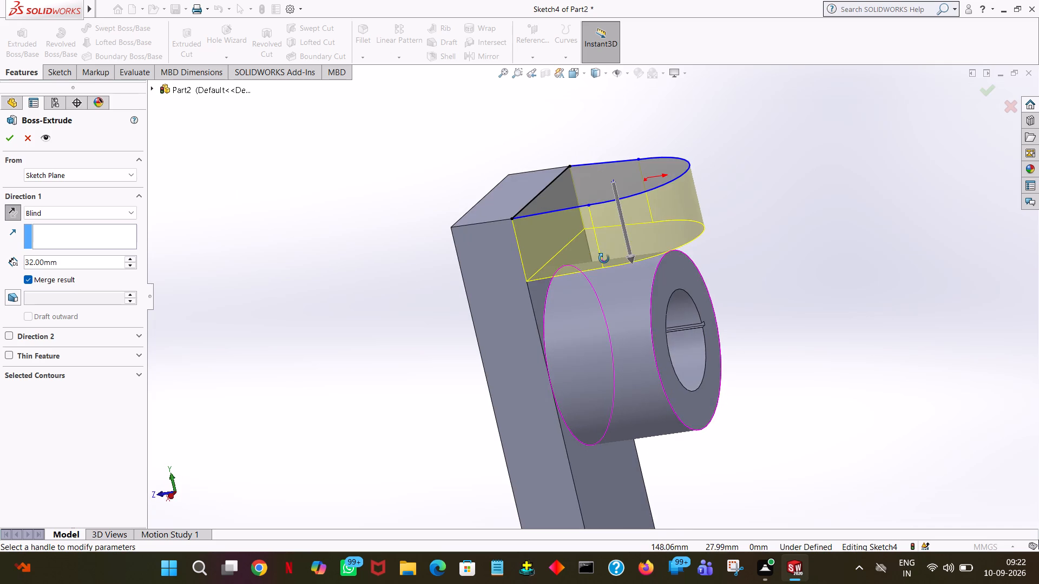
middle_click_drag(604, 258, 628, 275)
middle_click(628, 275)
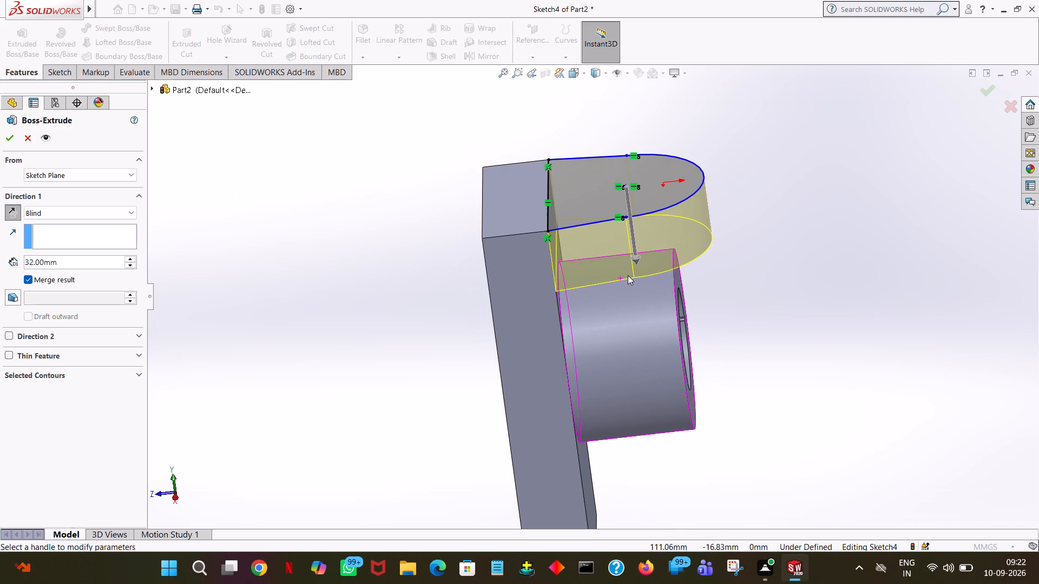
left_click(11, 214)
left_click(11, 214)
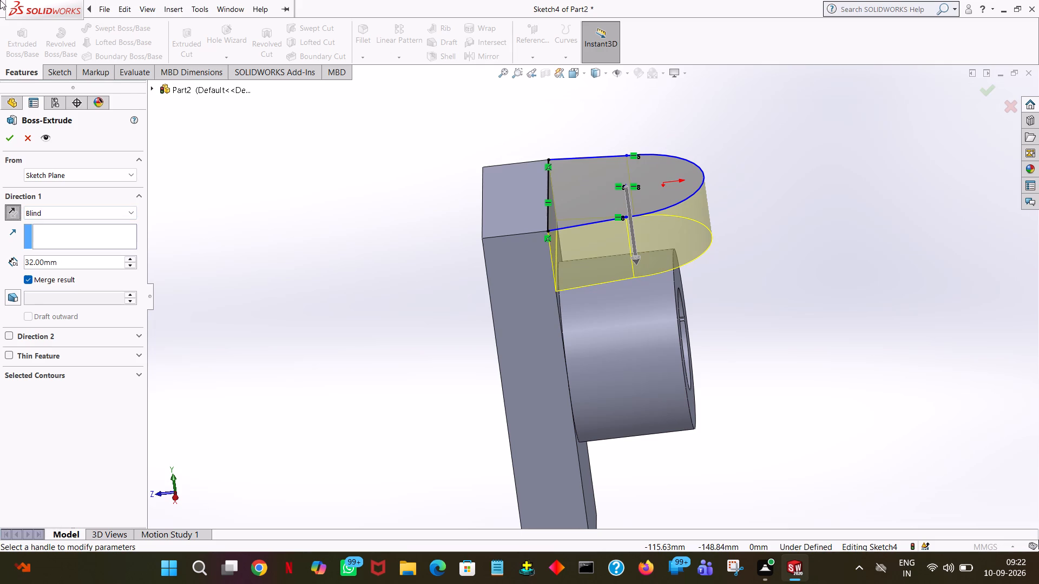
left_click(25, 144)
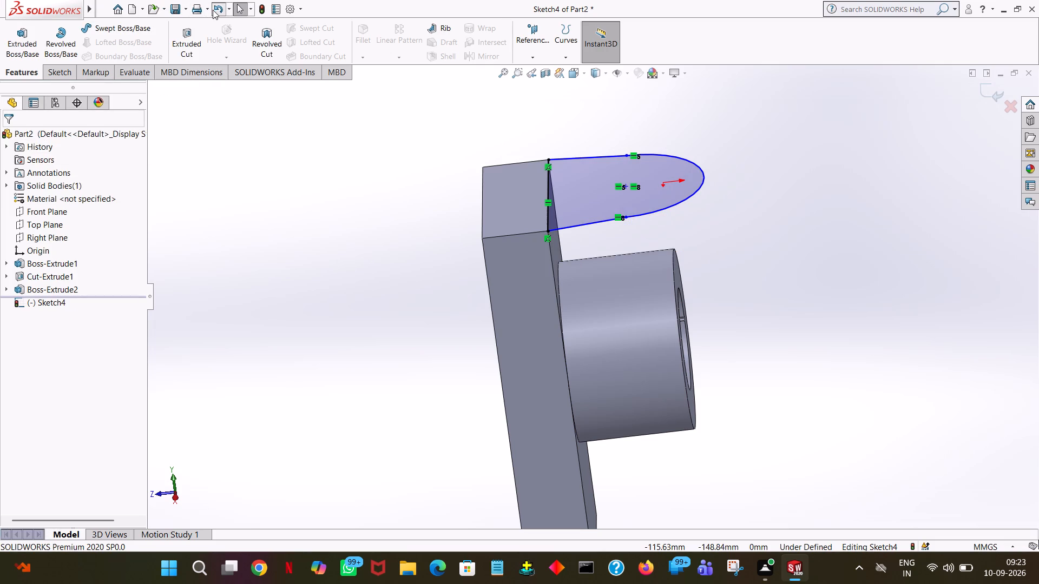
Undo all the lug sketch geometry on the hub side, including the initial vertical line, back to an empty sketch.
left_click(213, 10)
left_click(213, 10)
left_click(213, 10)
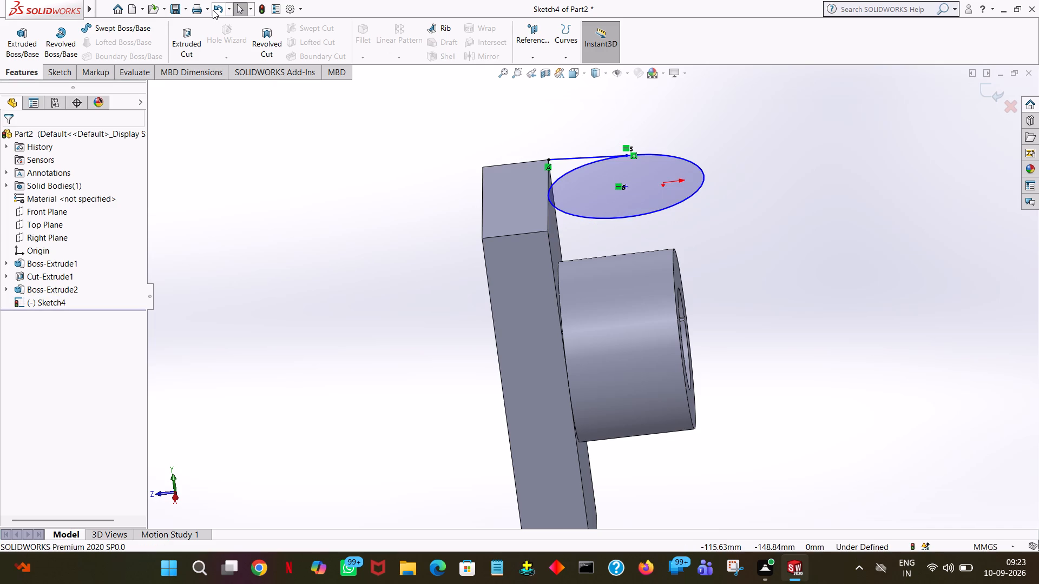
left_click(213, 10)
left_click(213, 10)
left_click(213, 10)
left_click(213, 10)
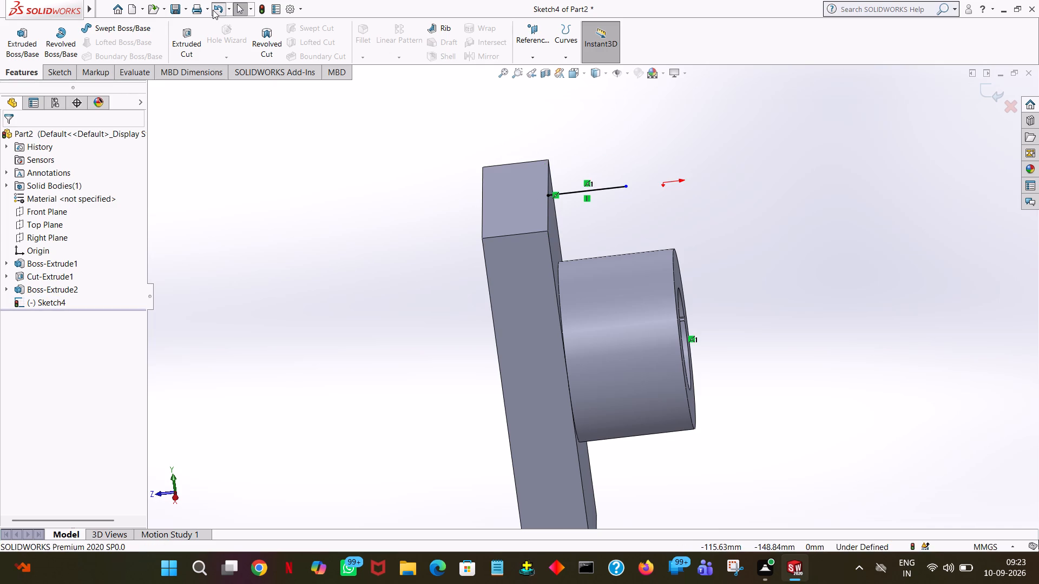
left_click(213, 10)
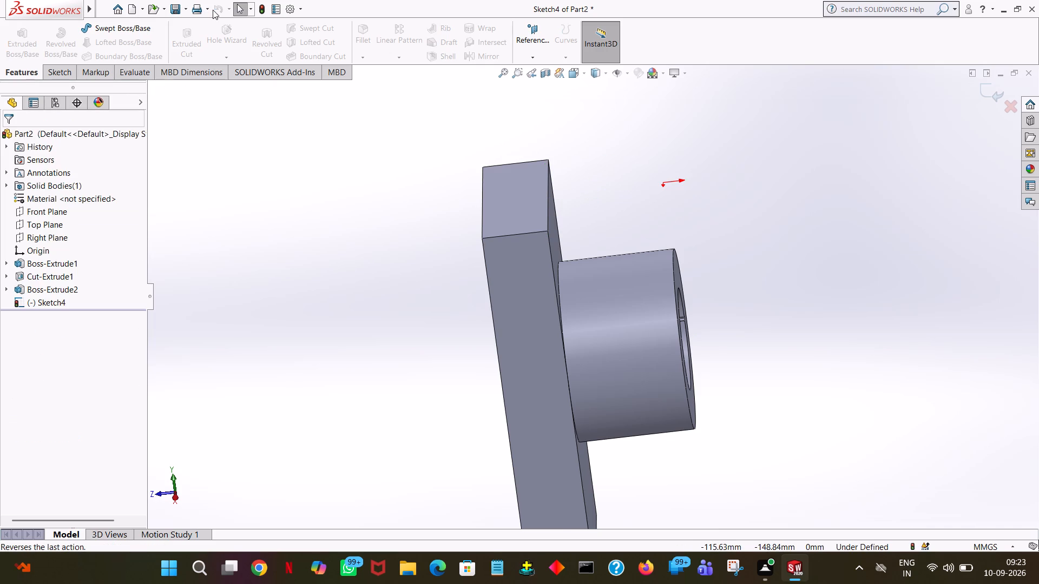
Draw a 38 mm vertical line from the midpoint of the end face's edge opposite the hub, extending away from the plate.
key("space")
left_click(136, 84)
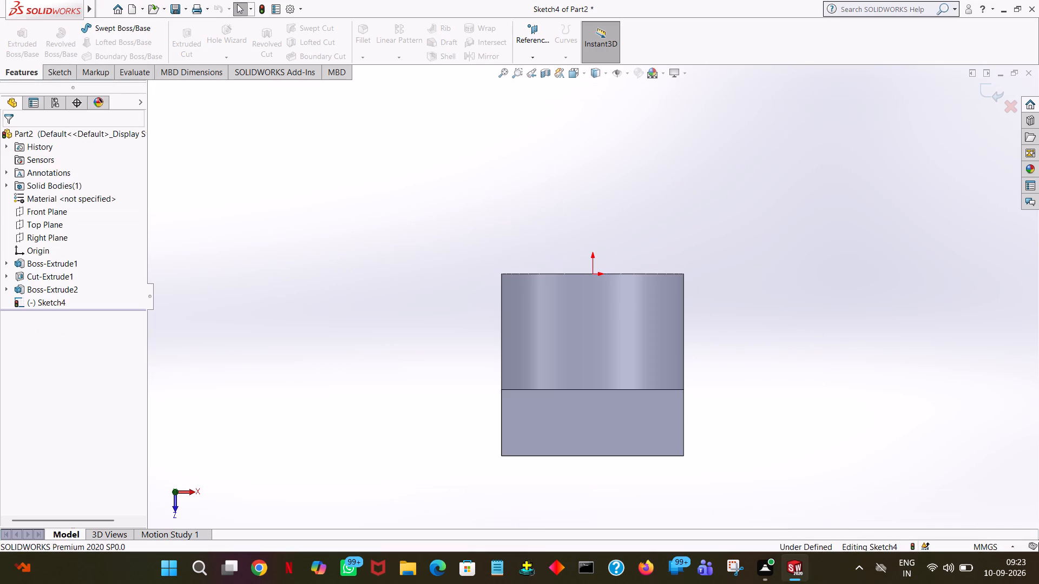
left_click(54, 65)
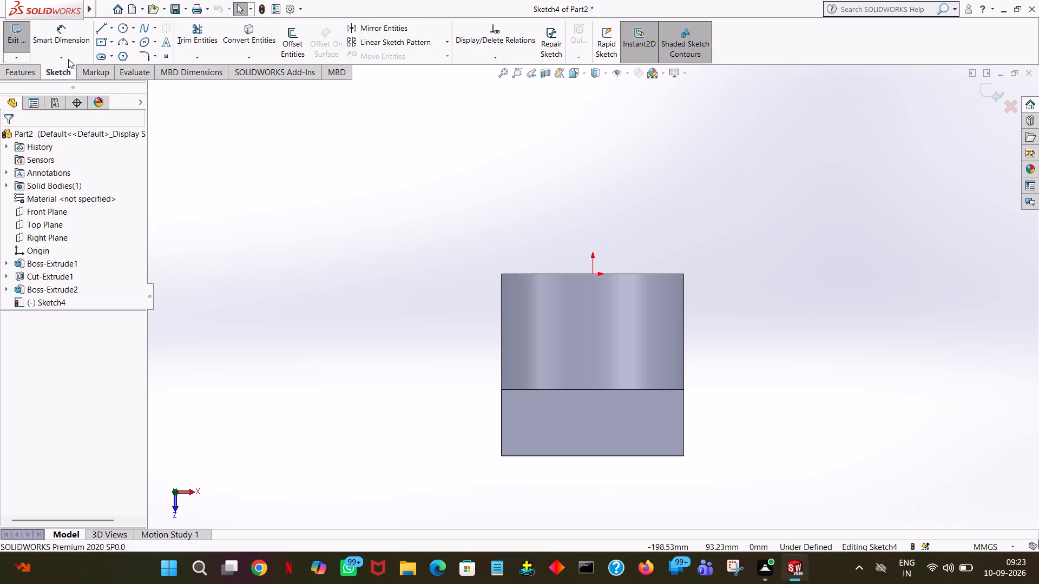
left_click(104, 30)
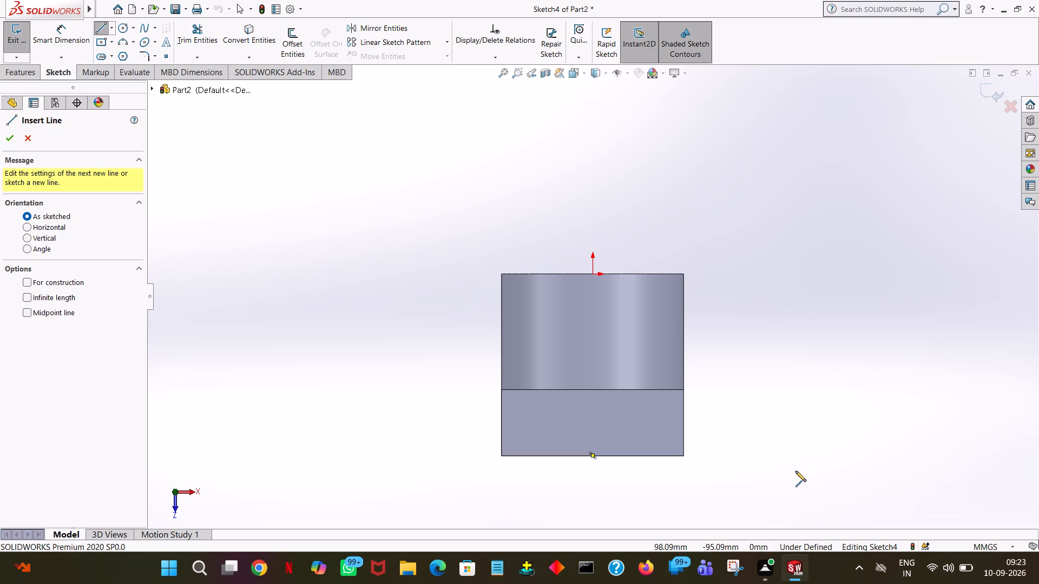
middle_click_drag(795, 472, 759, 331, "ctrl")
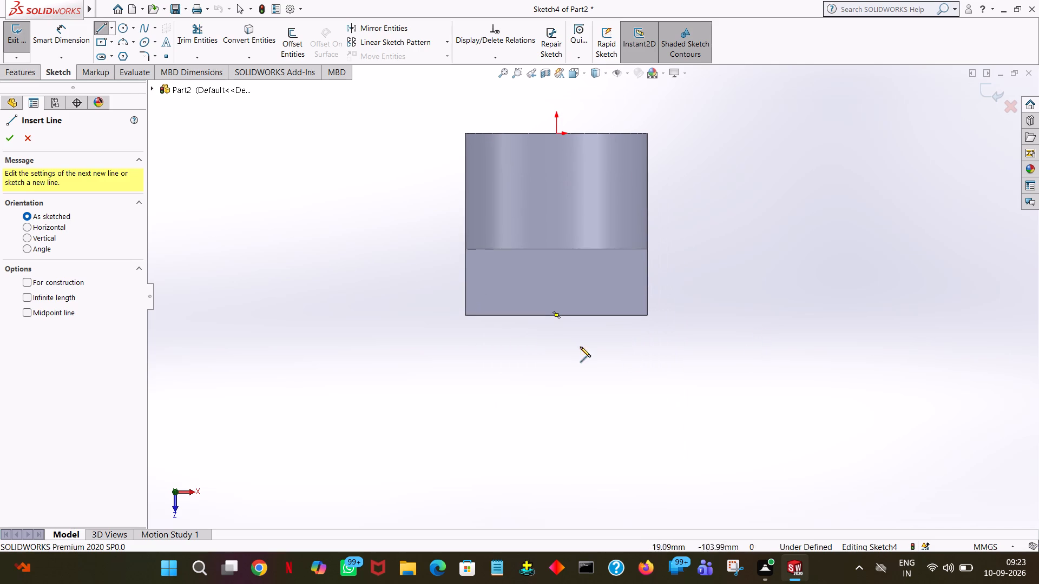
left_click(556, 316)
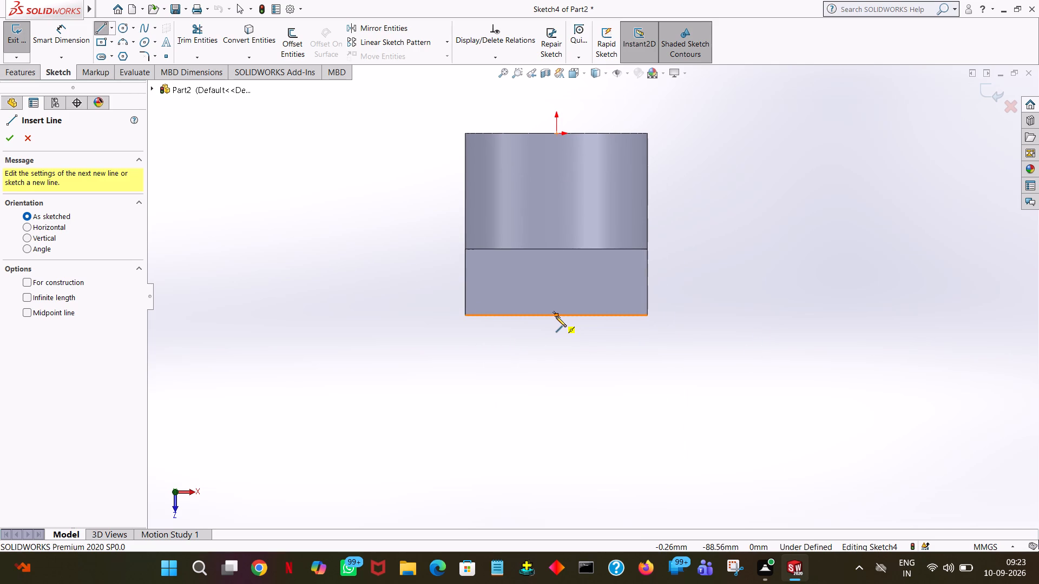
left_click(556, 391)
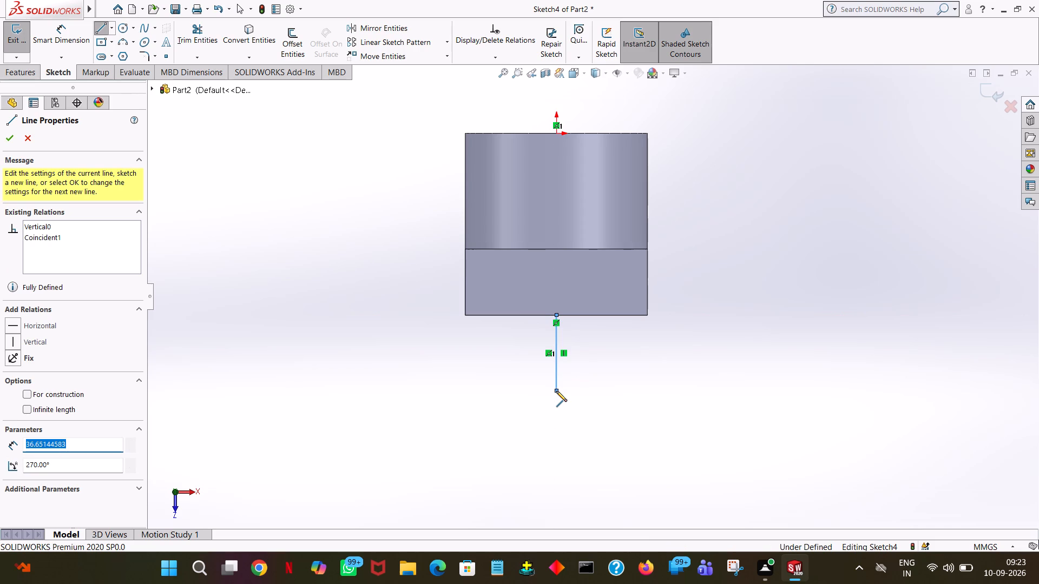
key("3")
key("8")
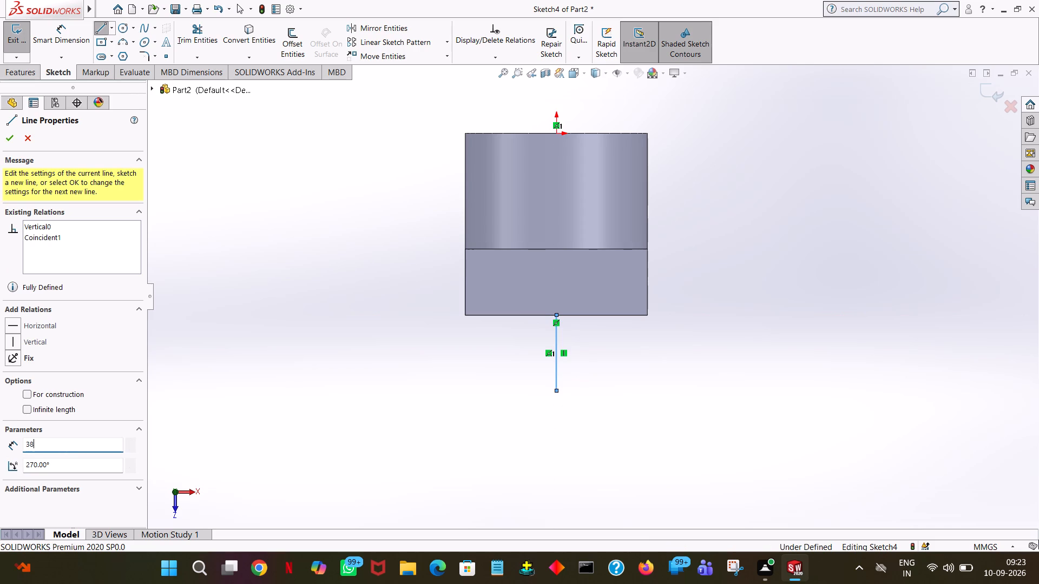
key("Return")
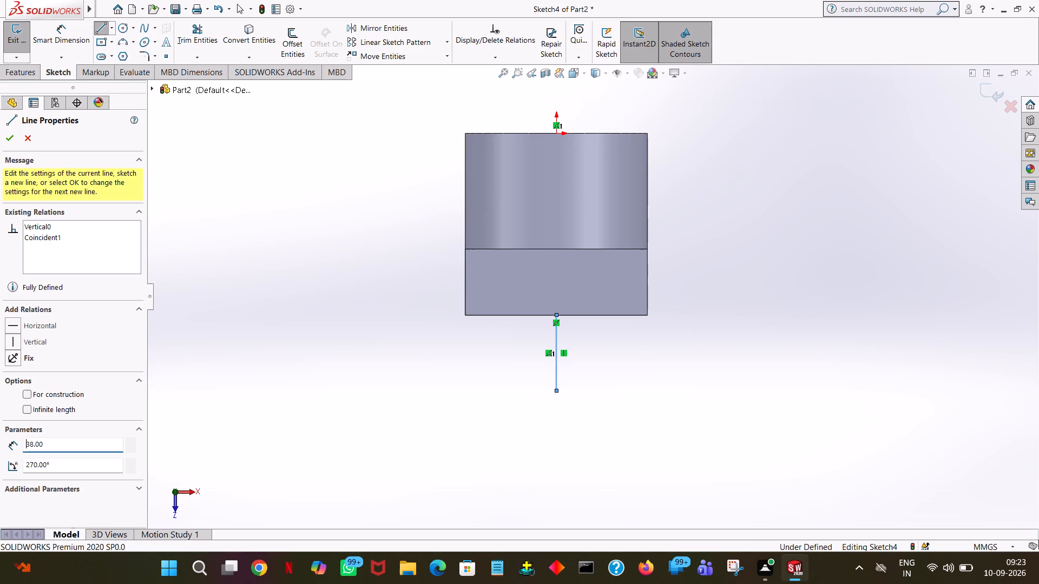
right_click(560, 387)
left_click(571, 395)
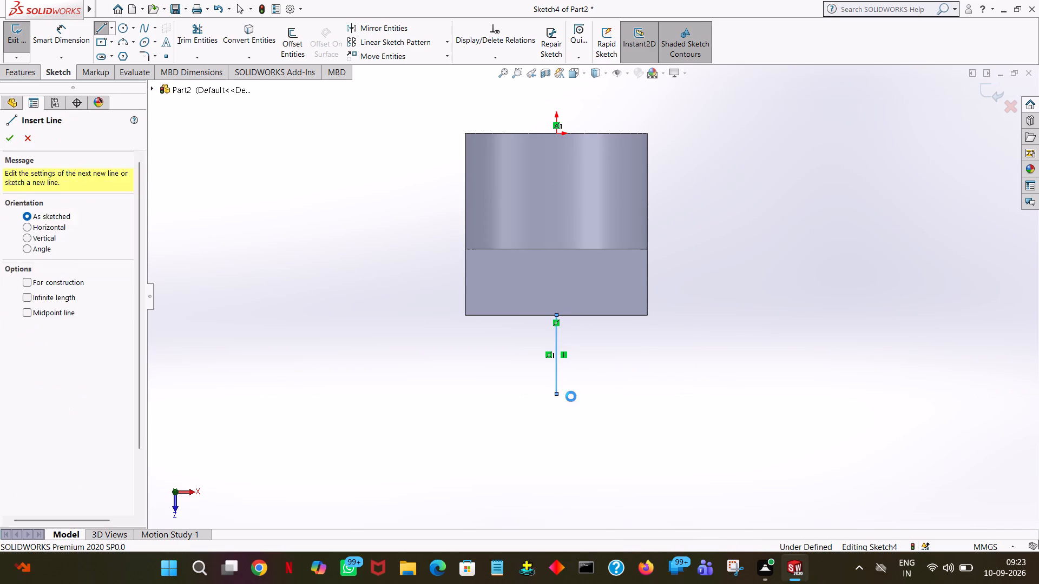
Sketch a circle of 38 mm radius centred on the line's free end and passing through its start at the plate edge.
left_click(119, 30)
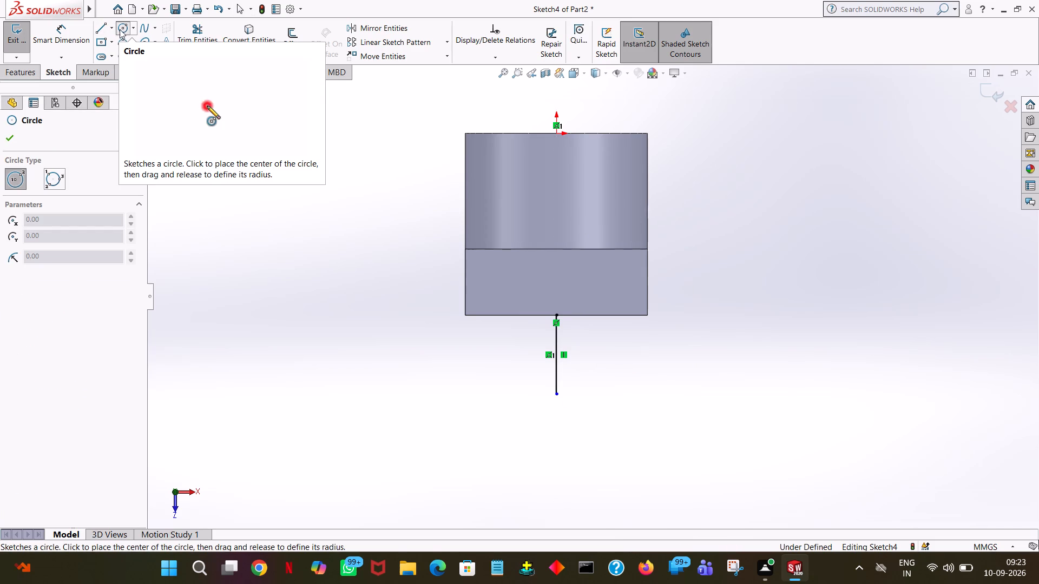
left_click(557, 393)
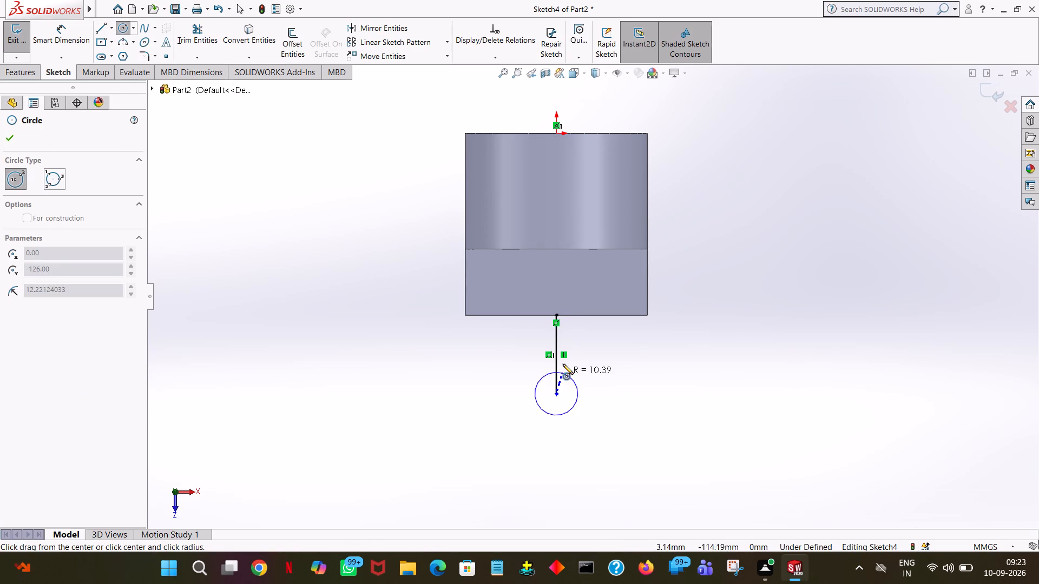
left_click(556, 314)
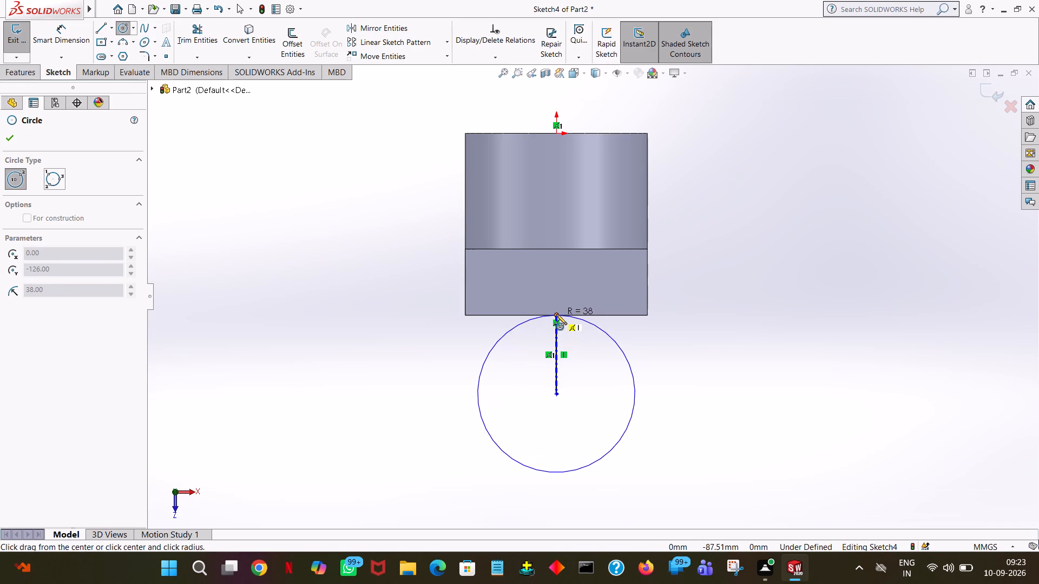
Draw two slanted side lines, each about 38.5 mm long, from the plate edge's end corners to the circle's nearest side quadrant points.
left_click(16, 140)
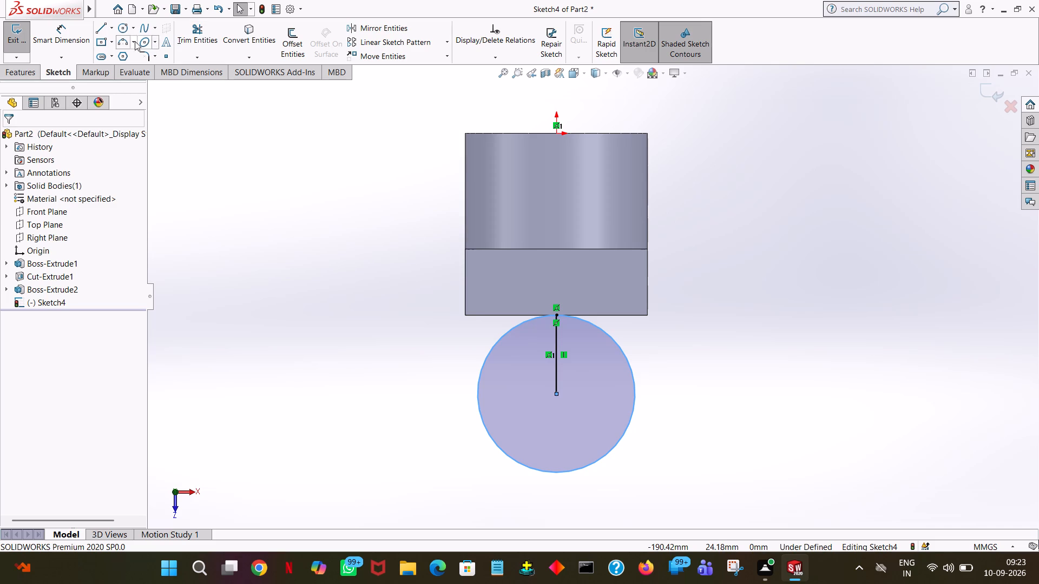
left_click(103, 29)
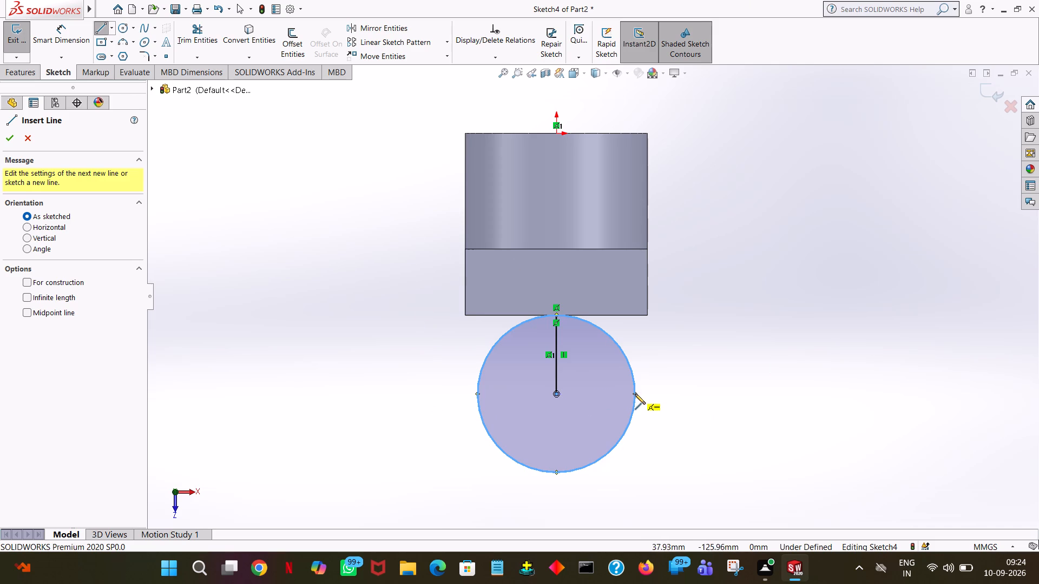
left_click(648, 313)
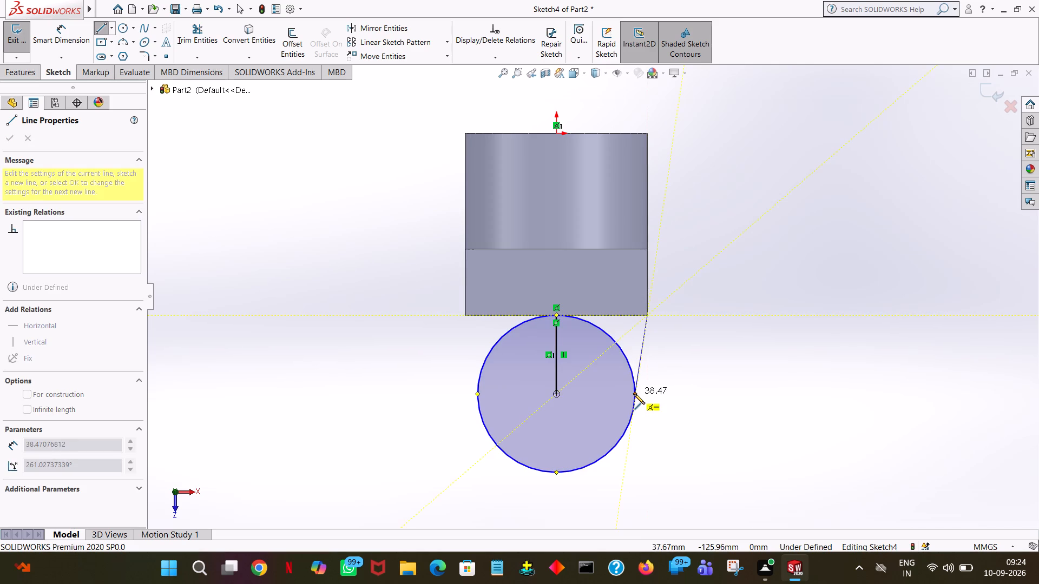
left_click(634, 394)
right_click(634, 394)
left_click(668, 402)
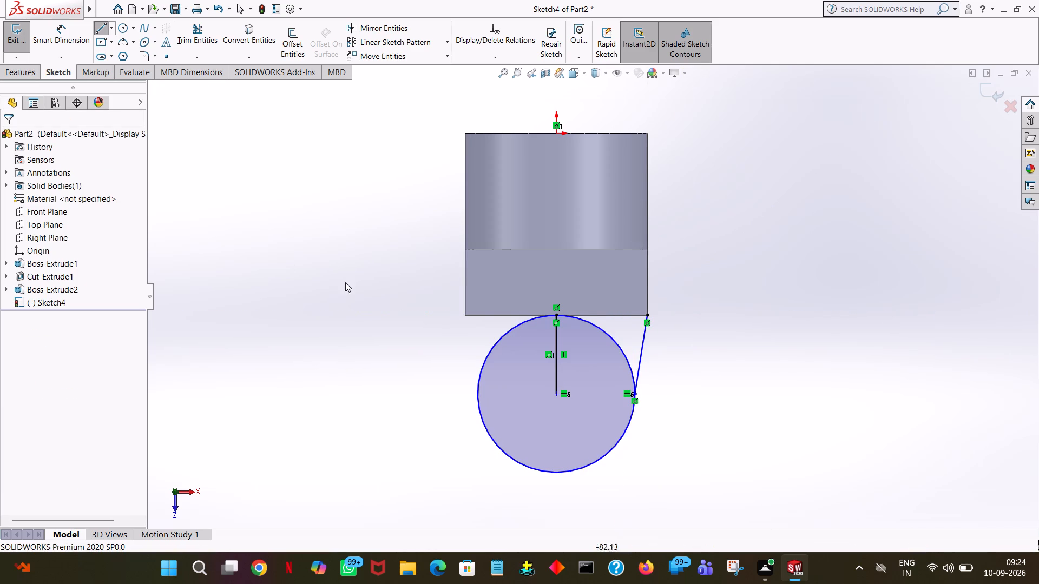
left_click(98, 30)
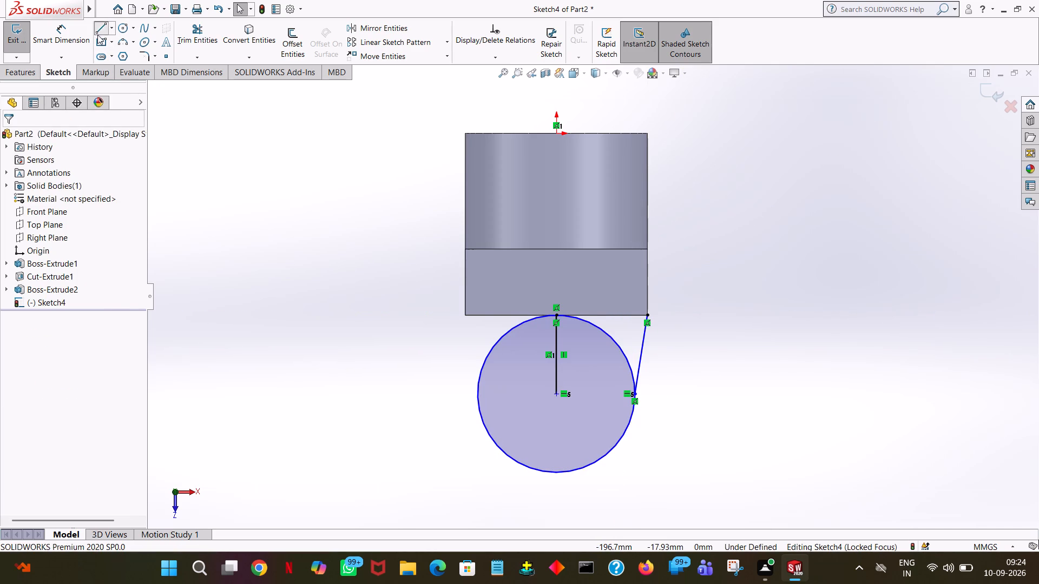
left_click(465, 315)
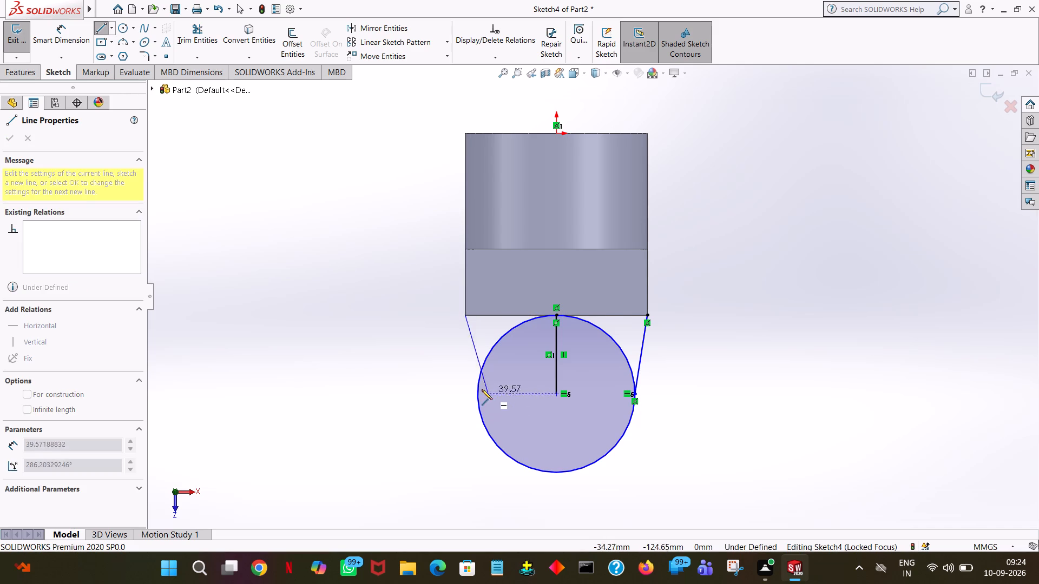
left_click(477, 394)
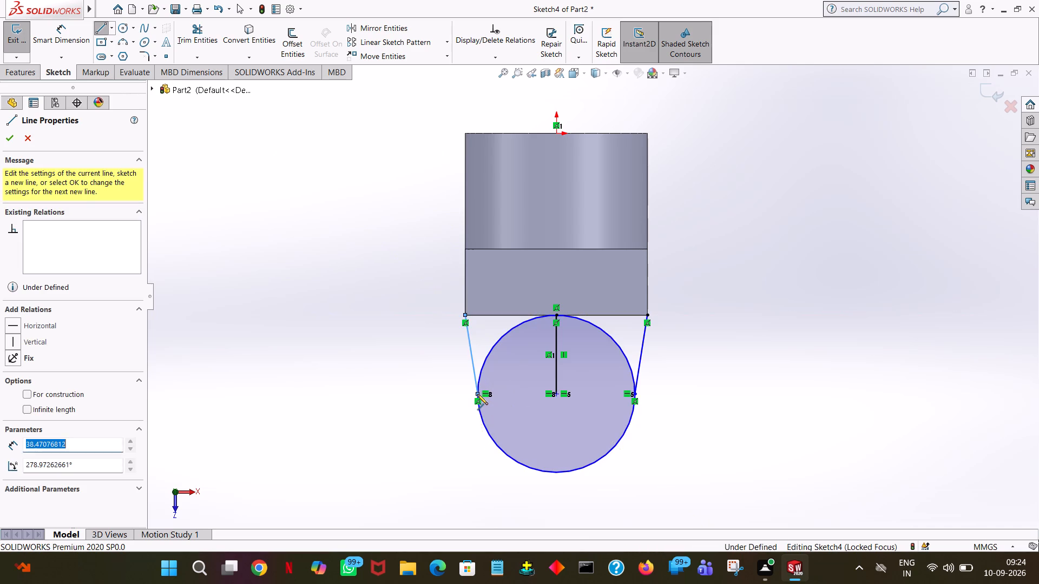
right_click(477, 394)
left_click(517, 406)
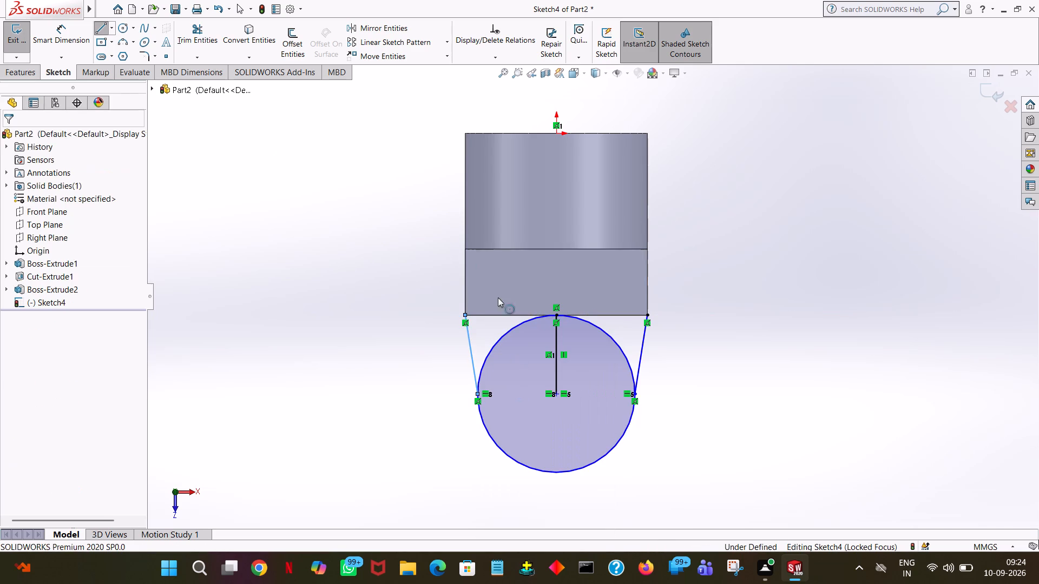
Trim away both plate-side quarter arcs of the circle and the vertical centre line, keeping the outer semicircle.
left_click(191, 36)
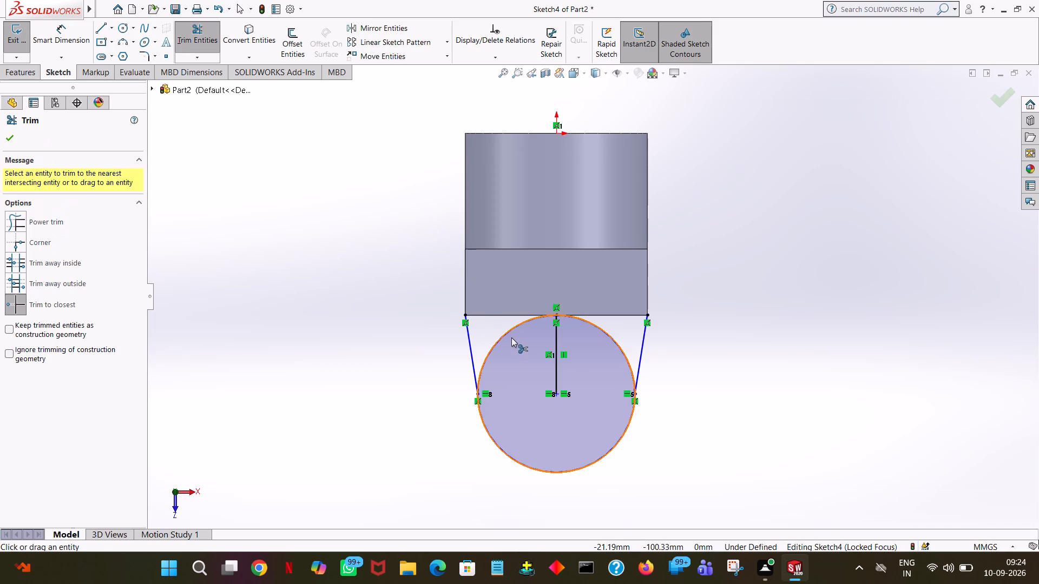
left_click(509, 333)
left_click(553, 336)
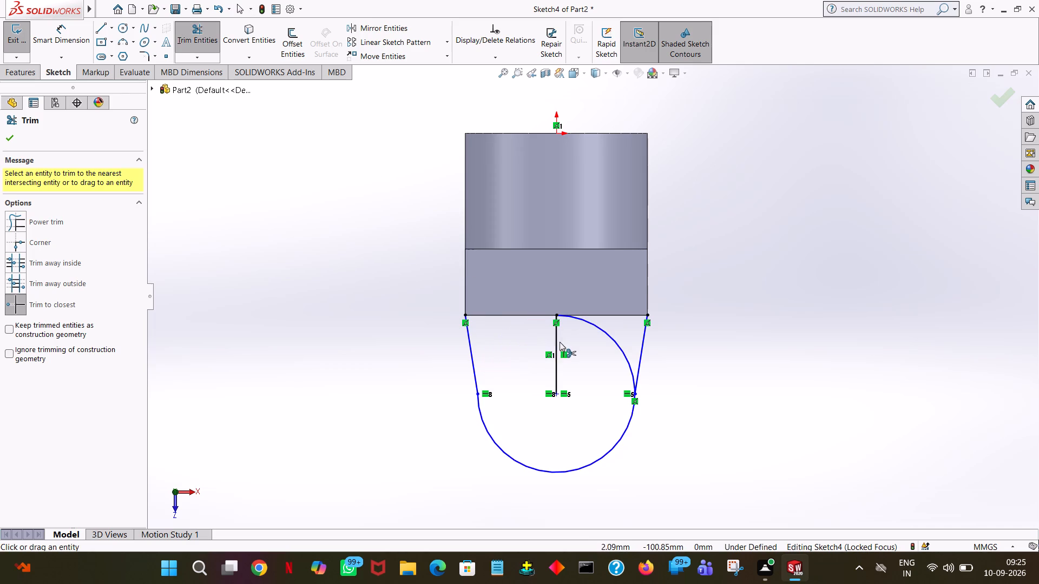
left_click(557, 342)
left_click(590, 324)
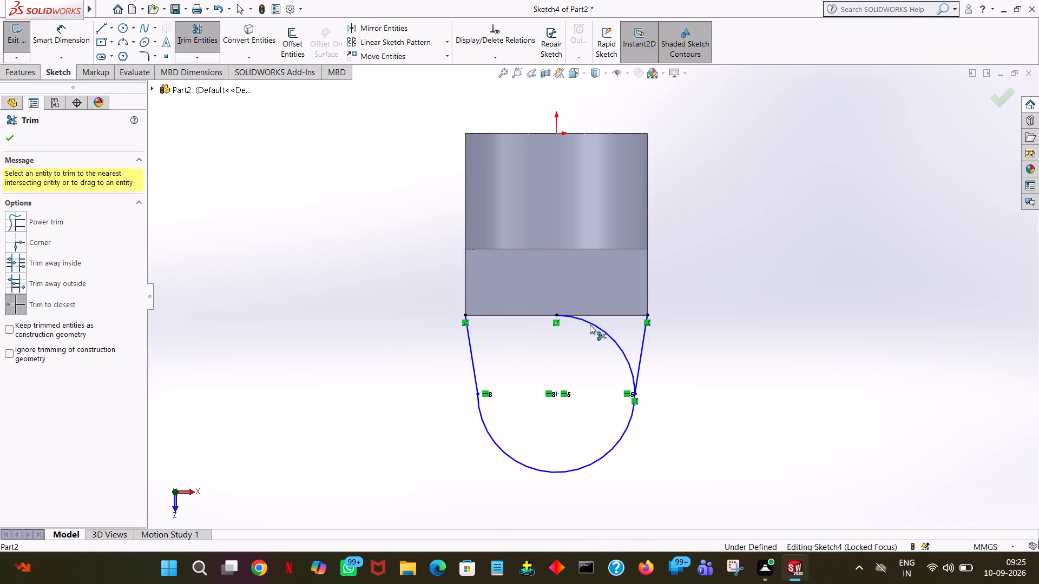
Close the lug profile with an 88 mm horizontal line along the plate edge, joining the starts of both side lines.
left_click(103, 30)
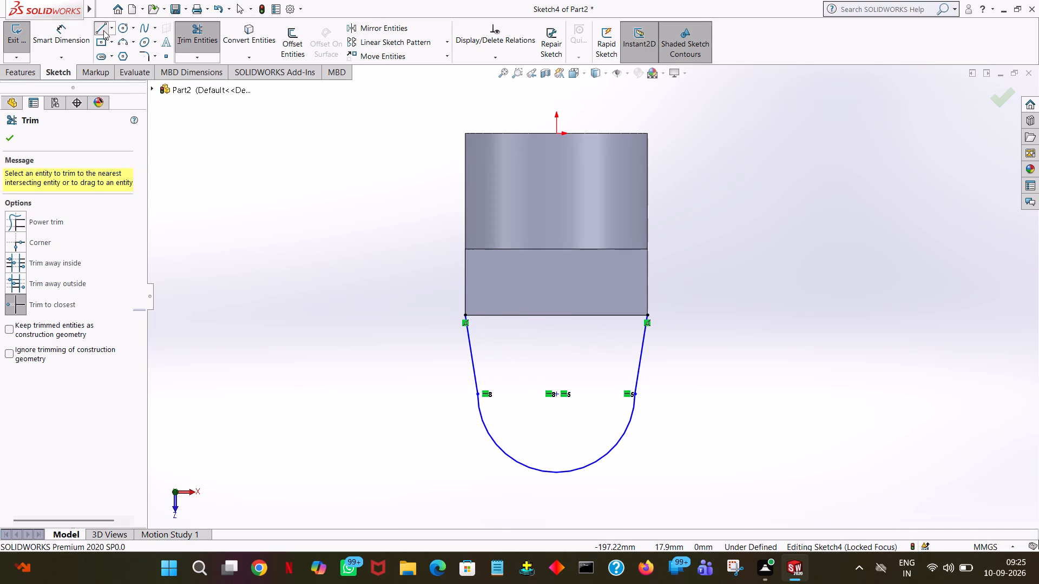
left_click(465, 316)
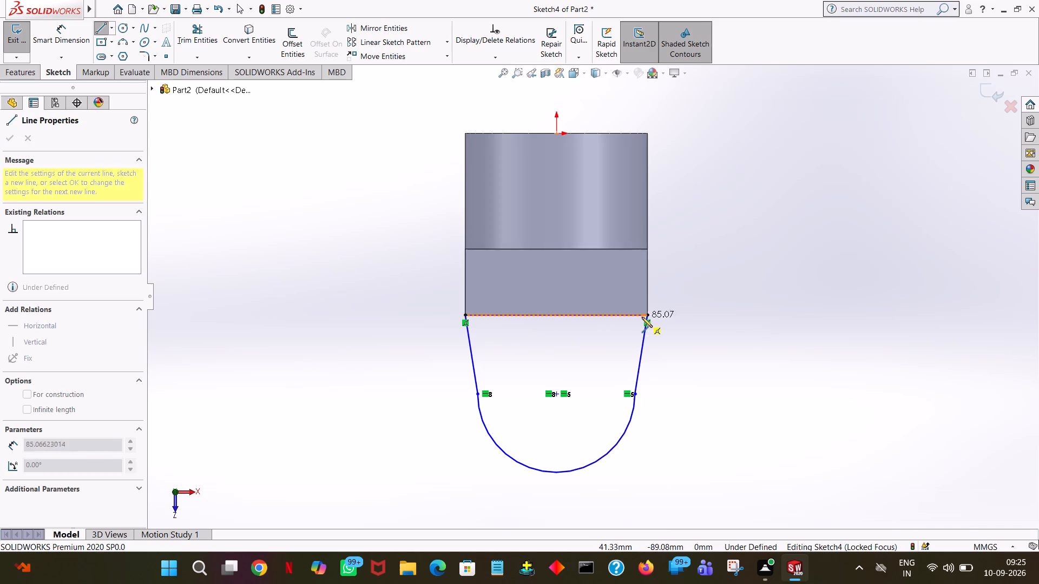
left_click(646, 315)
right_click(646, 315)
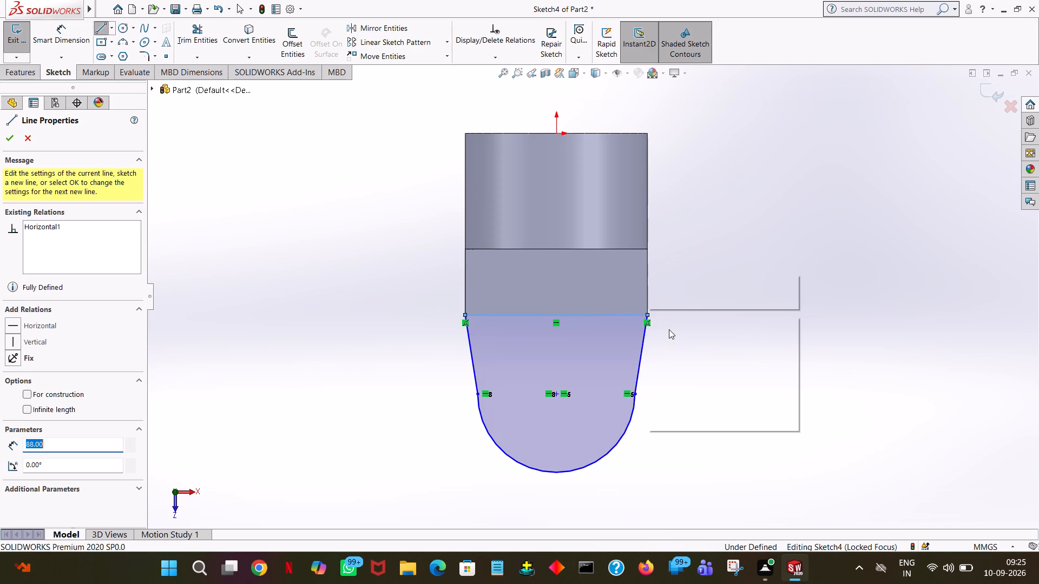
left_click(669, 329)
Add a driven length dimension to the lug profile's horizontal closing line, placed beyond the hub.
left_click(65, 32)
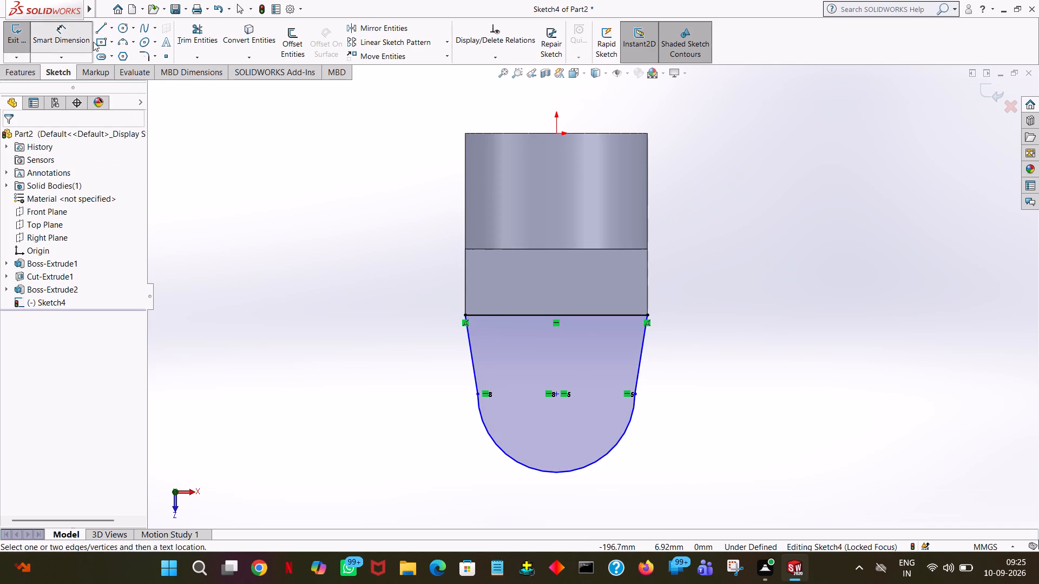
left_click(518, 316)
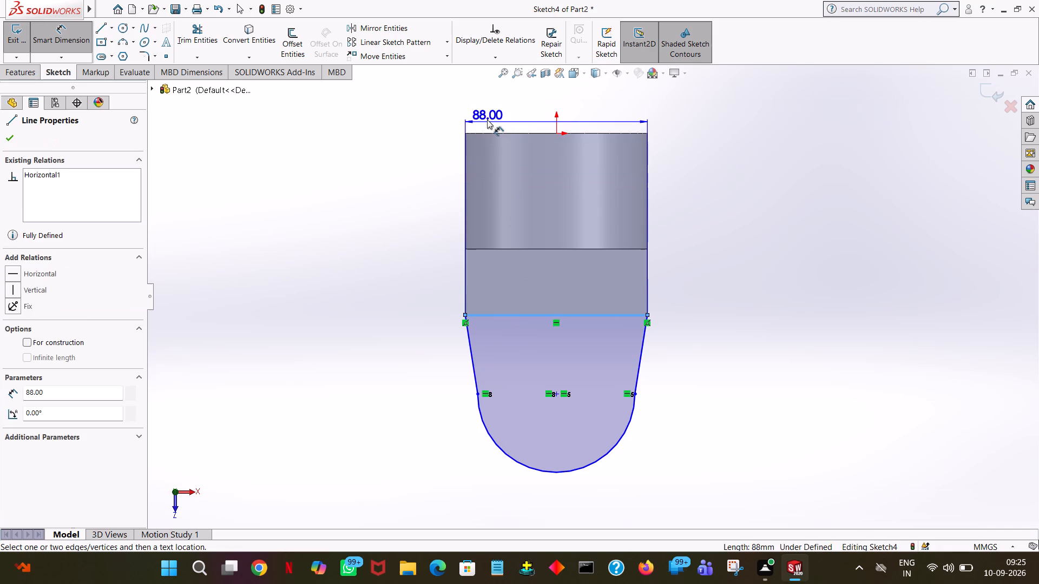
left_click(487, 120)
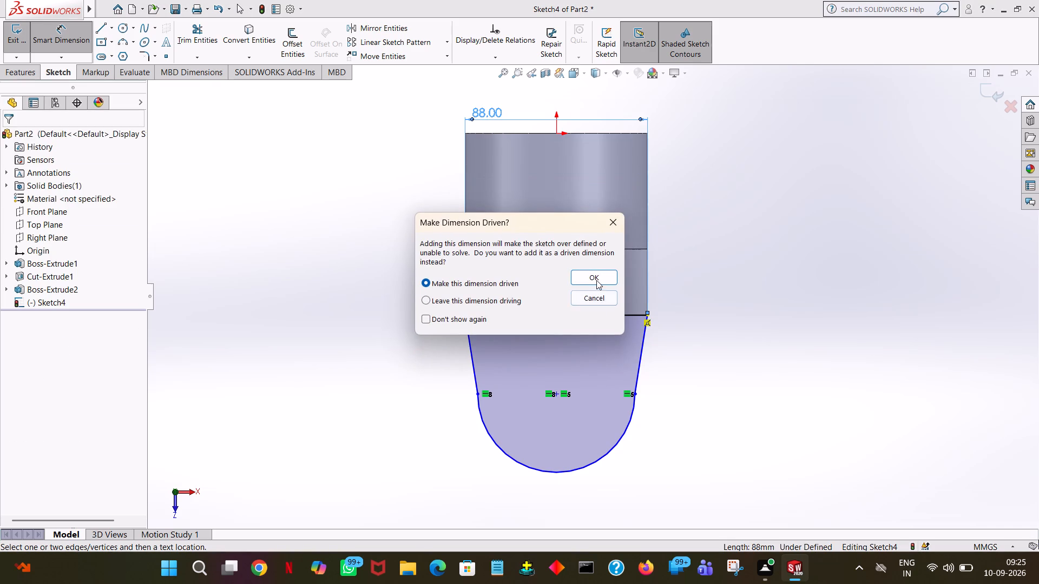
left_click(596, 278)
left_click(757, 269)
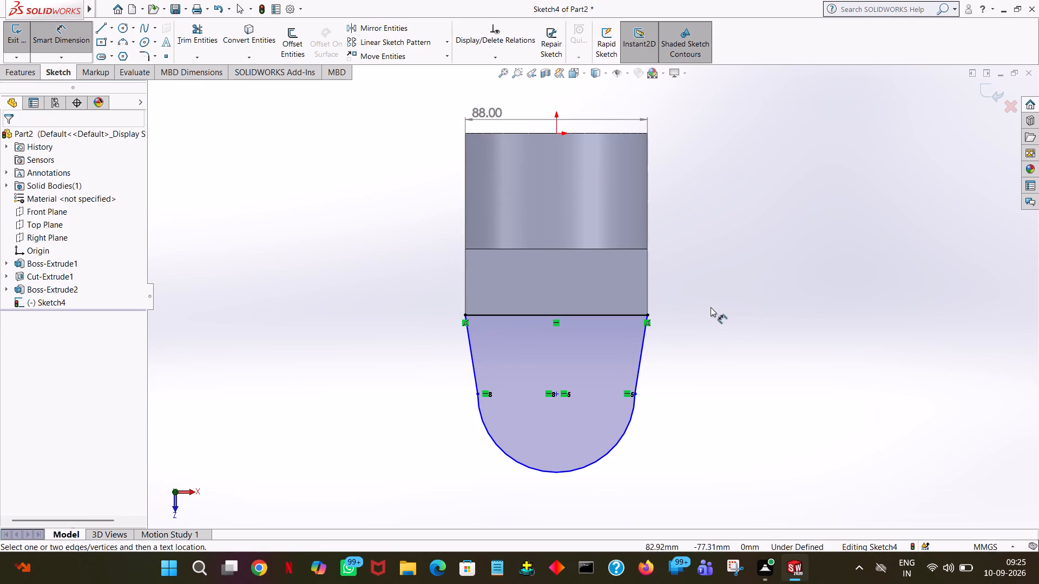
Dimension the slanted side line's vertical extent as 38 mm and the end arc's radius as 38 mm.
left_click(641, 368)
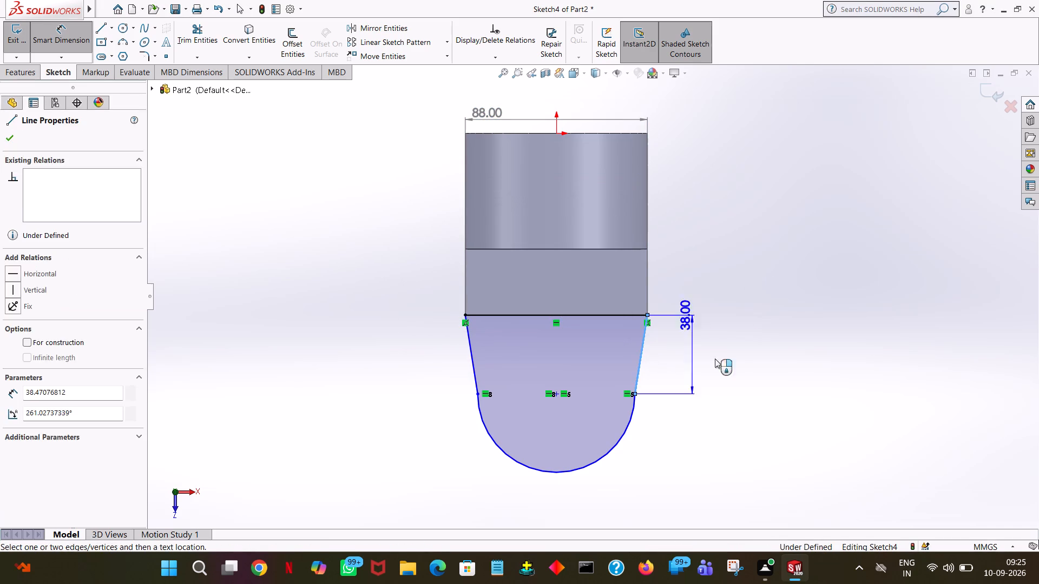
left_click(733, 356)
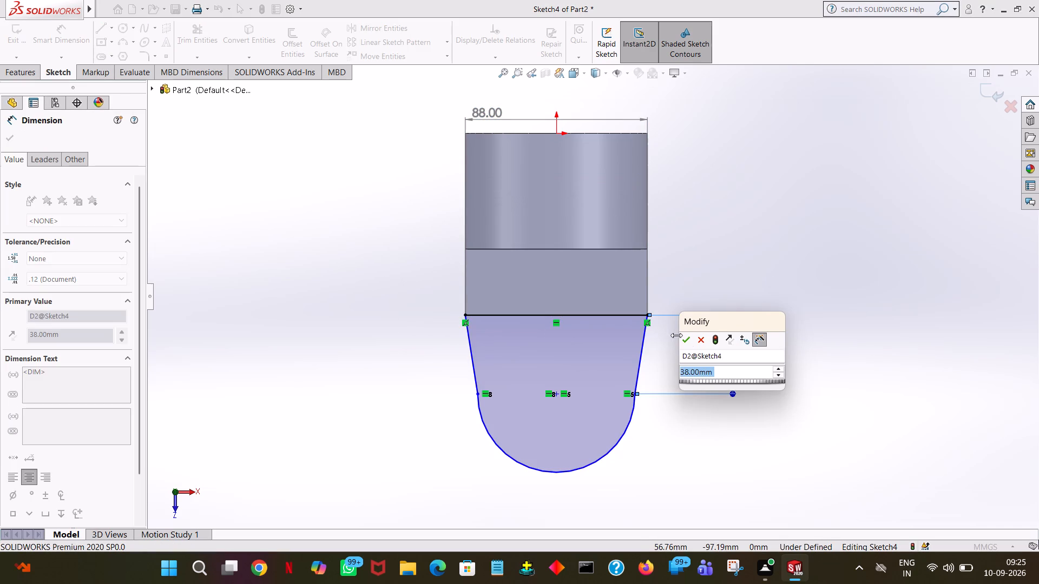
left_click(685, 339)
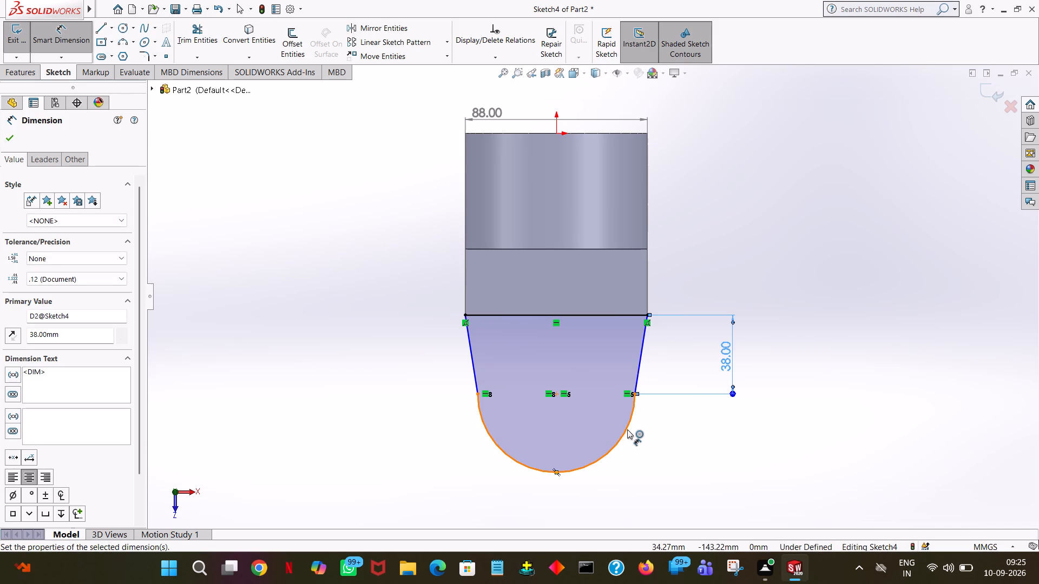
left_click(627, 429)
left_click(790, 448)
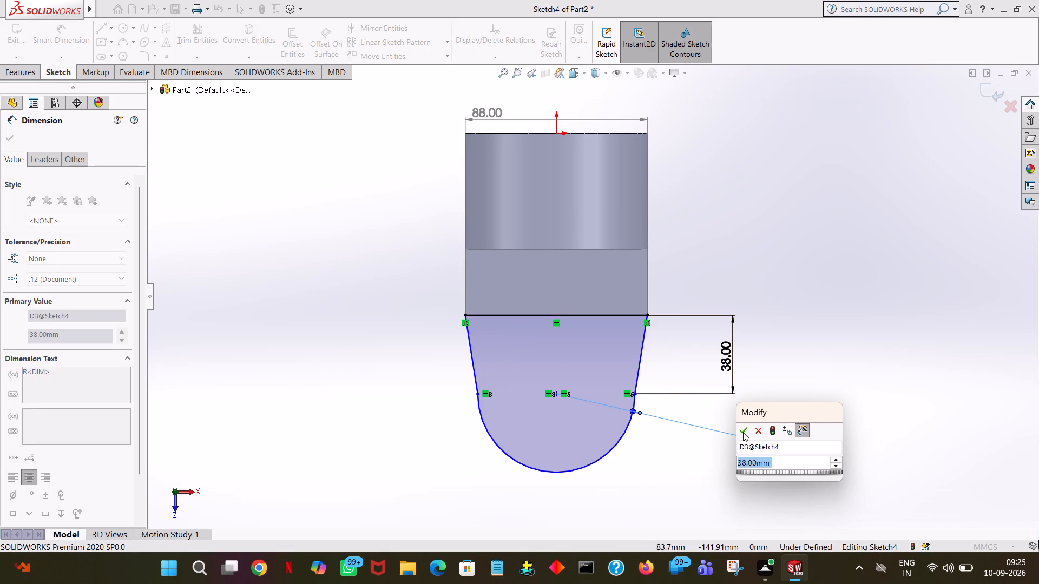
left_click(743, 432)
left_click(332, 326)
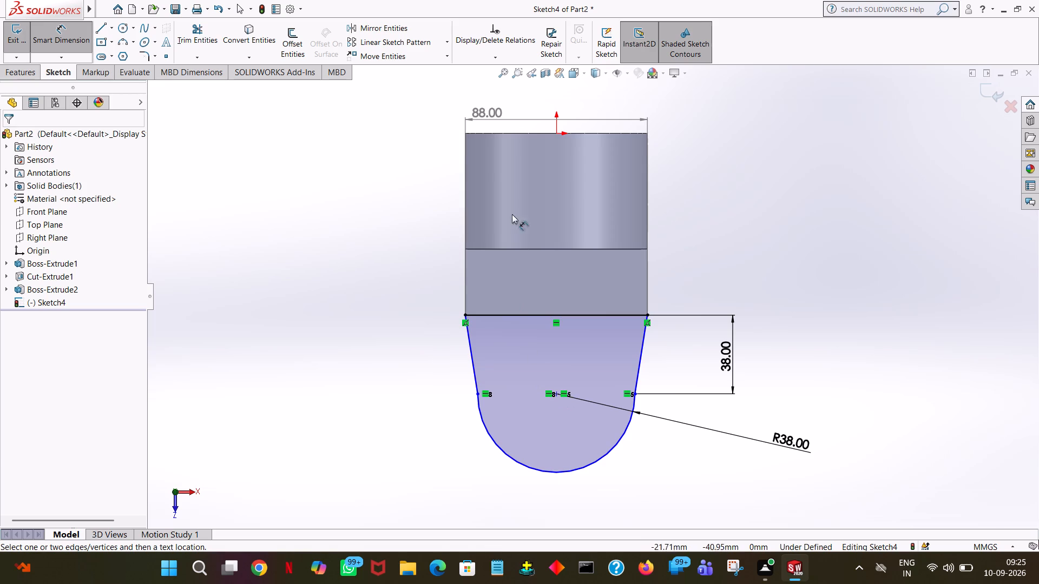
Add a 126 mm vertical dimension from the origin to the lug arc's centre.
left_click(555, 132)
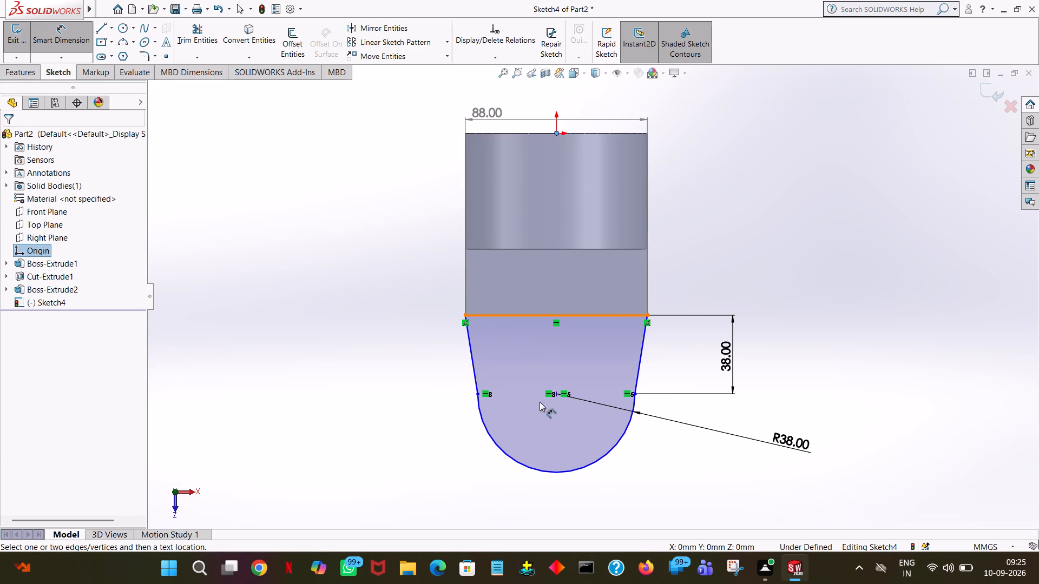
left_click(557, 395)
left_click(371, 390)
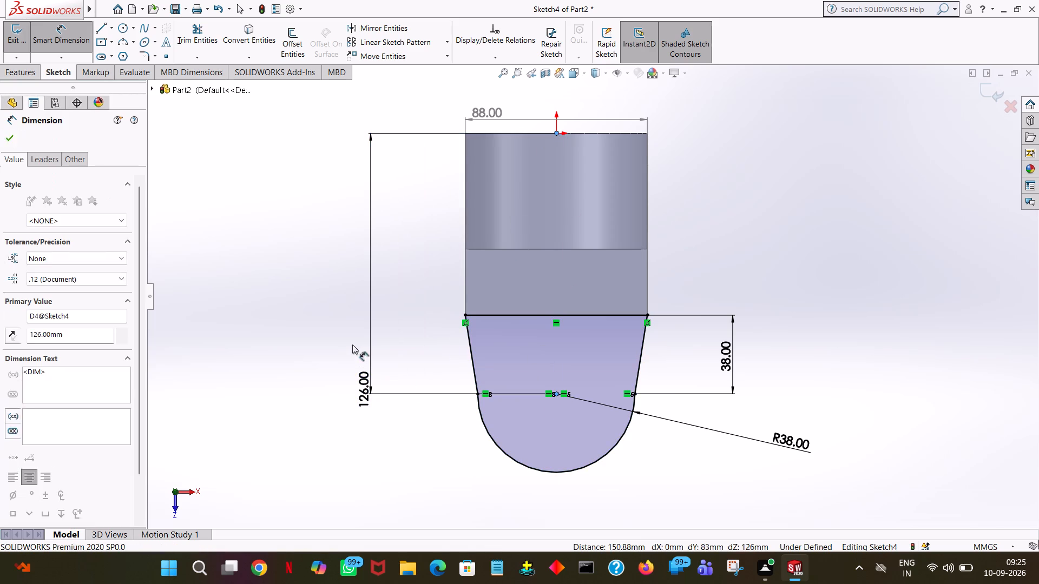
left_click(328, 374)
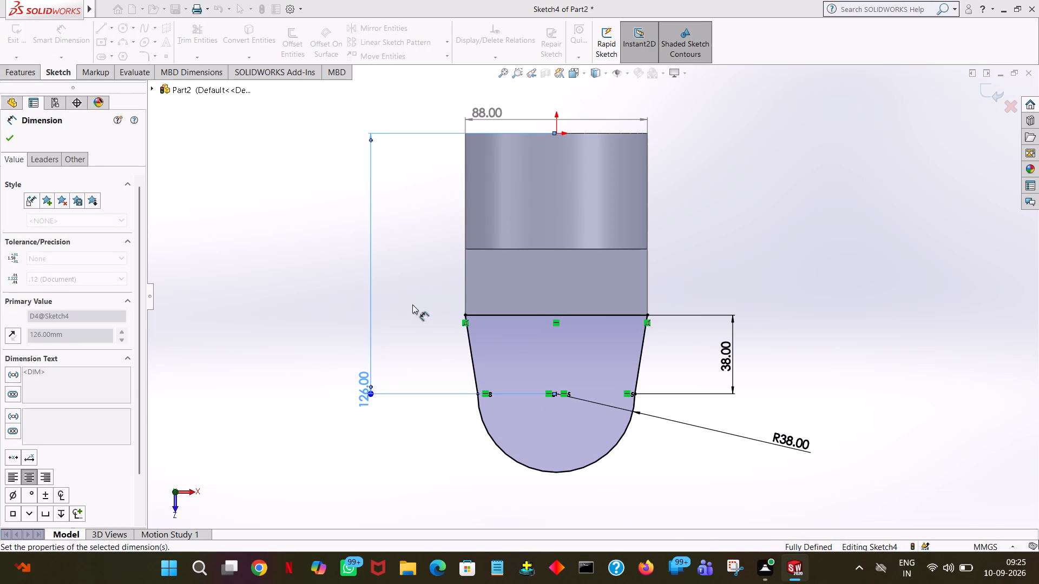
left_click(423, 288)
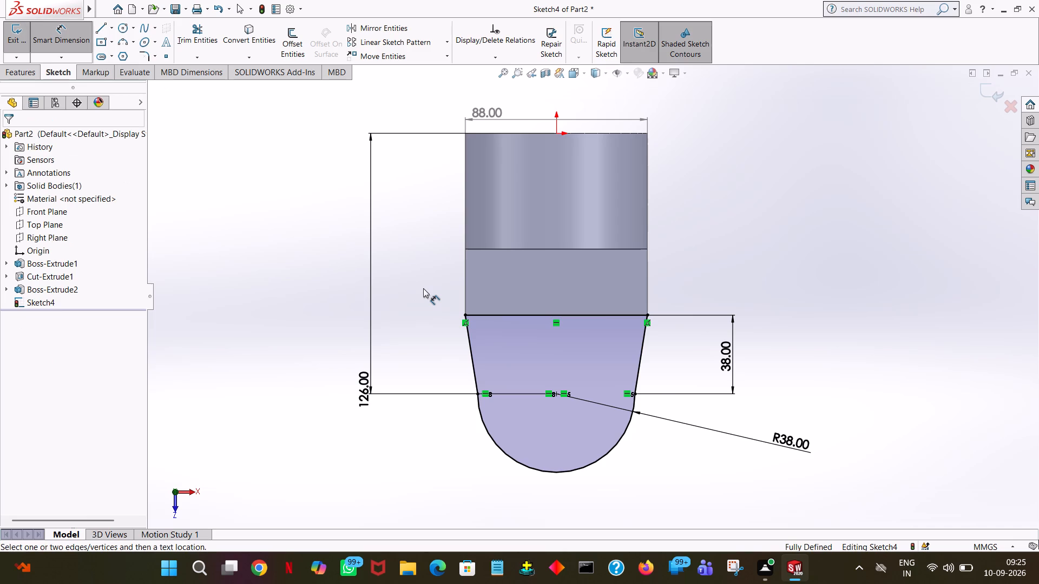
Extrude the lug profile as a blind 32 mm boss in the reversed direction, merged with the plate.
left_click(21, 76)
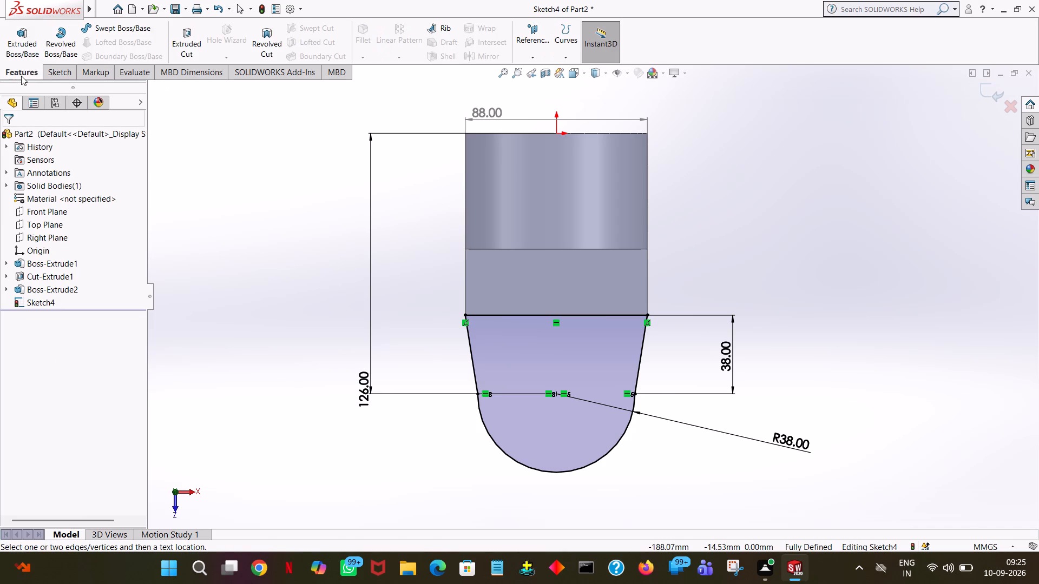
left_click(23, 49)
middle_click_drag(655, 455, 656, 456)
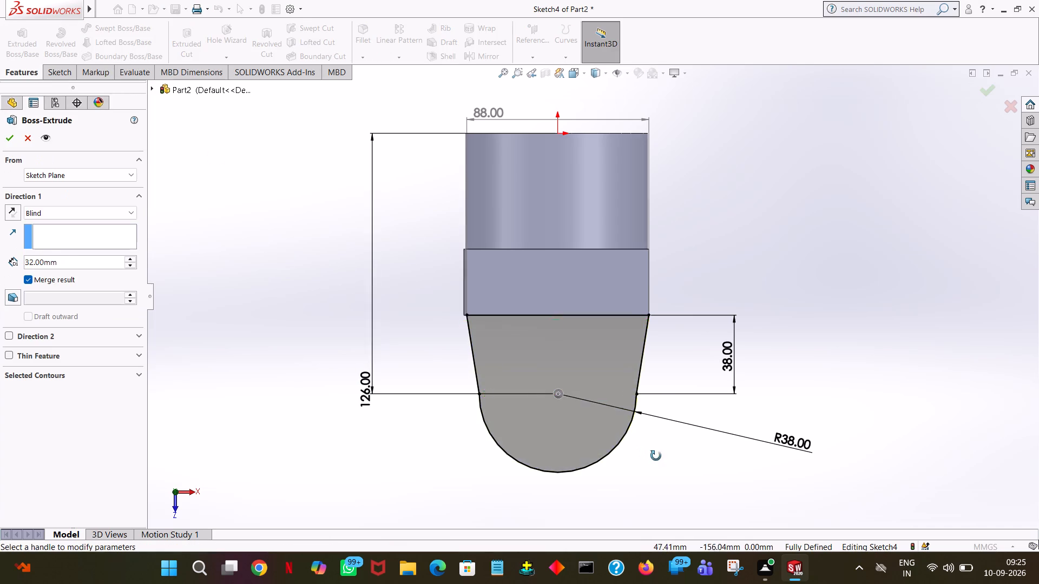
middle_click_drag(656, 456, 733, 275)
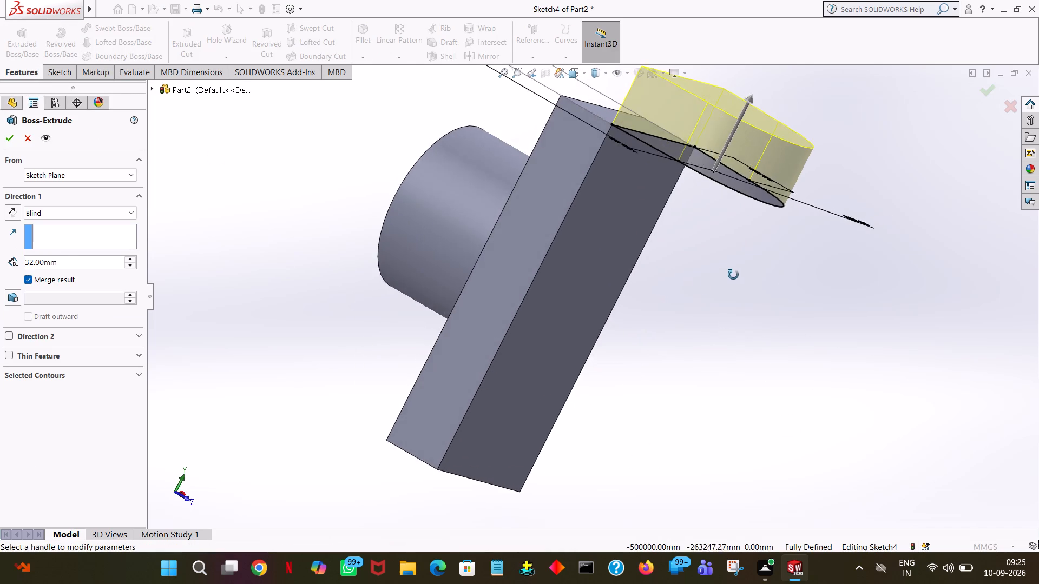
middle_click_drag(733, 275, 751, 293)
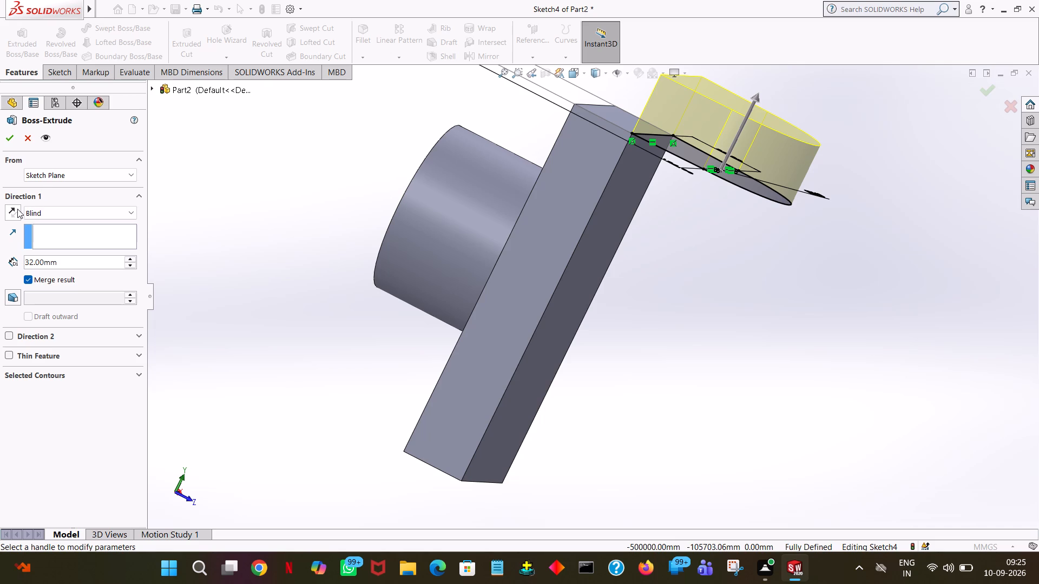
left_click(17, 209)
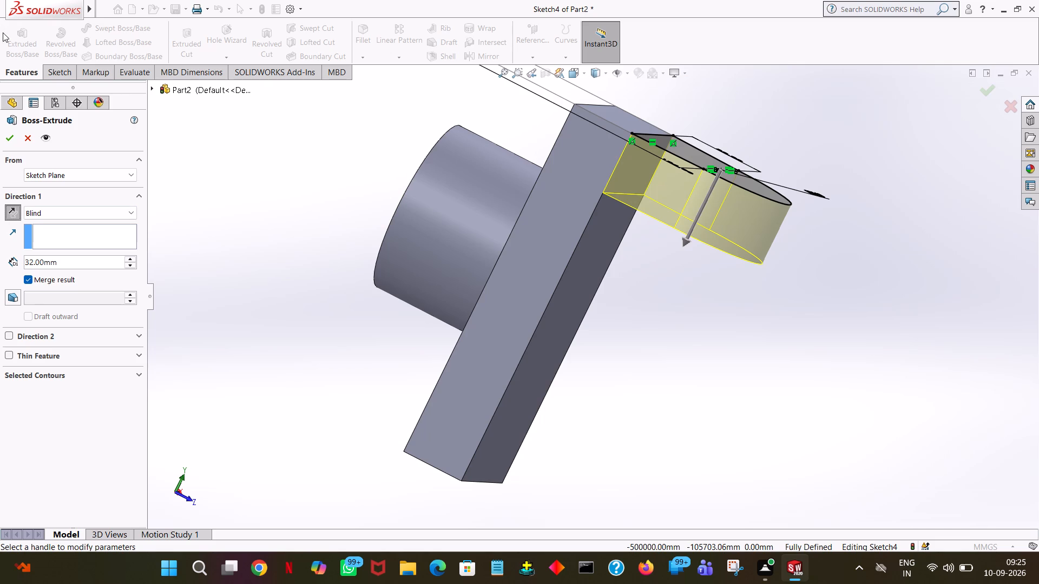
left_click(4, 141)
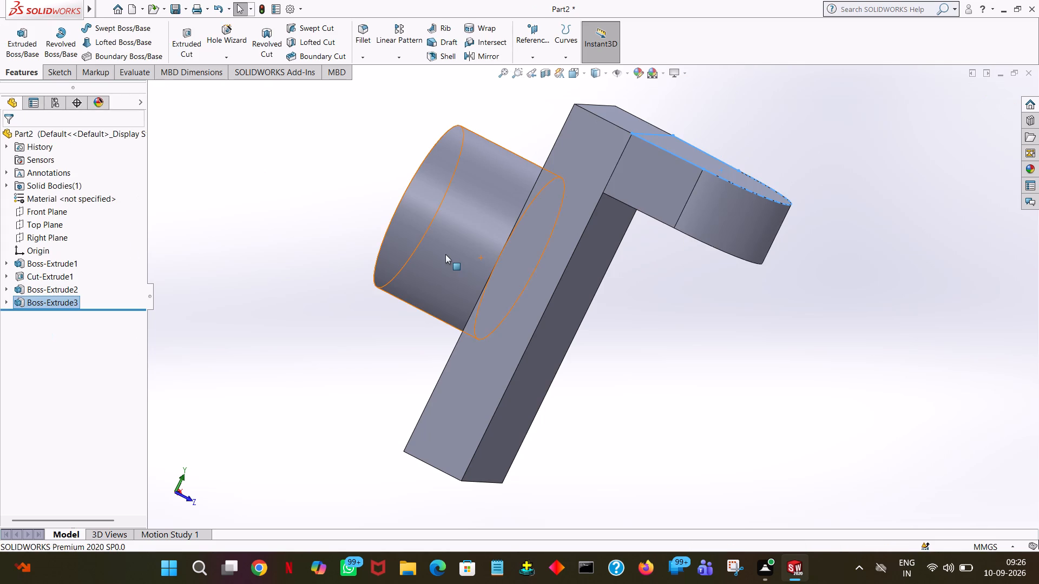
left_click(785, 321)
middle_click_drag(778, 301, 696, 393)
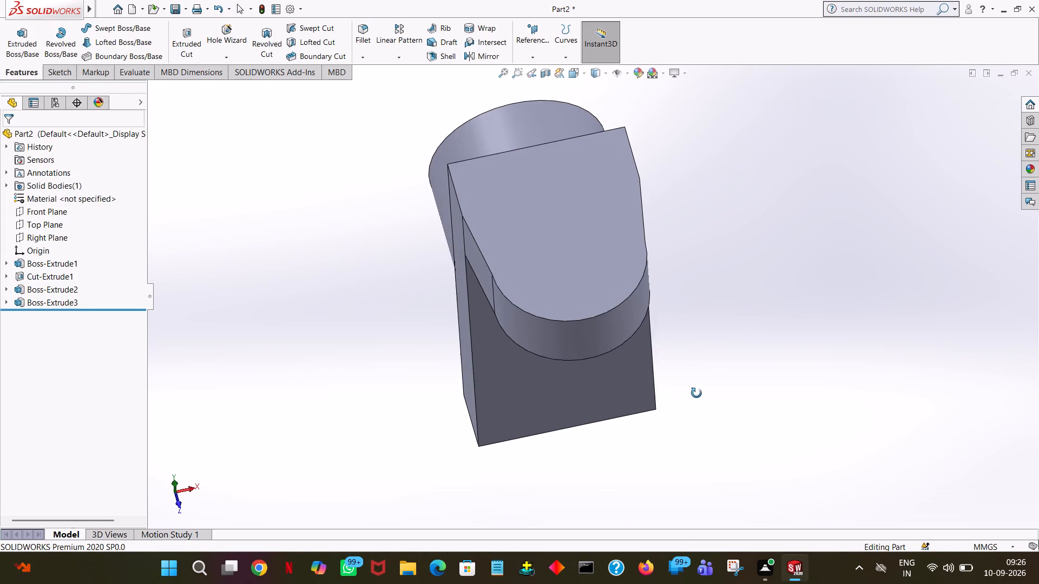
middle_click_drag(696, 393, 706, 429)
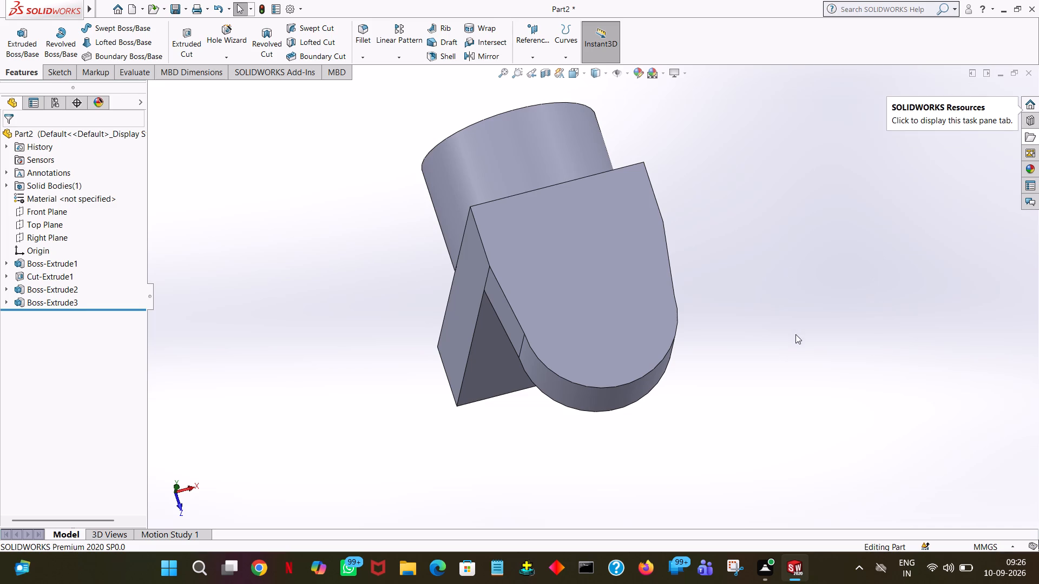
Start an extruded boss with a new sketch on the plate's narrow end face opposite the existing lug.
middle_click_drag(795, 336, 790, 348)
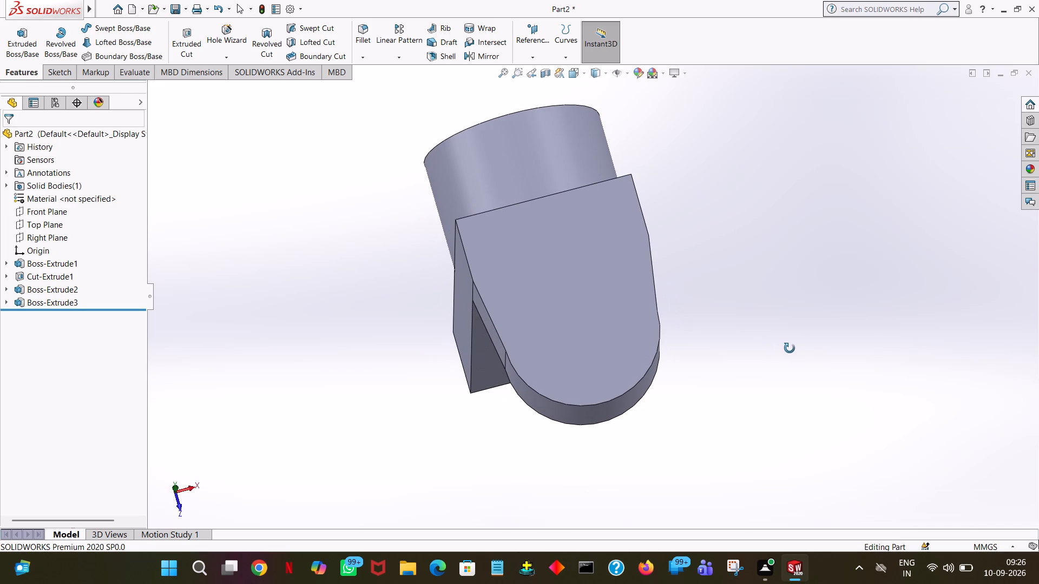
middle_click_drag(790, 348, 801, 170)
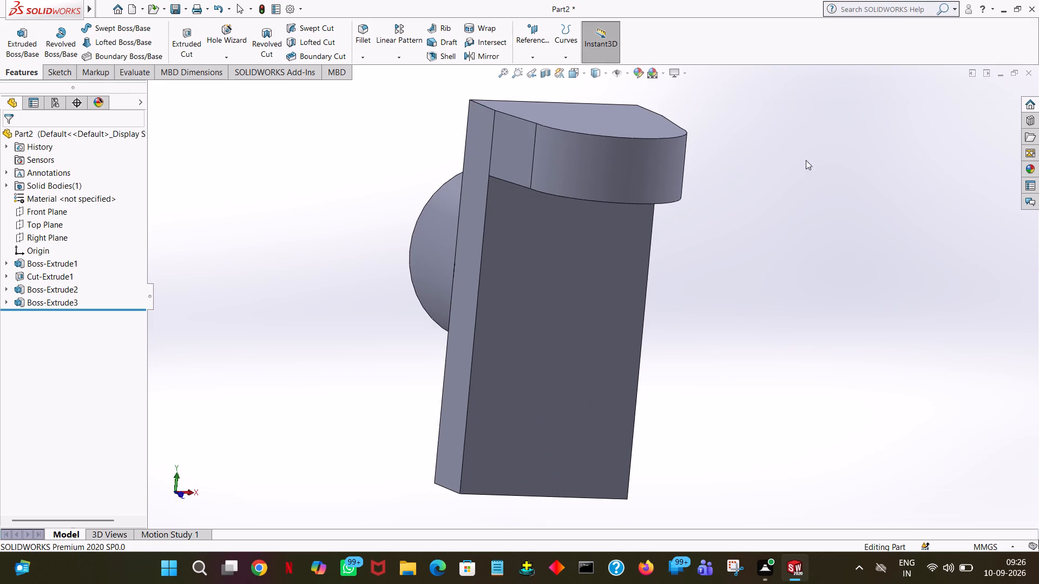
middle_click_drag(828, 156, 921, 160)
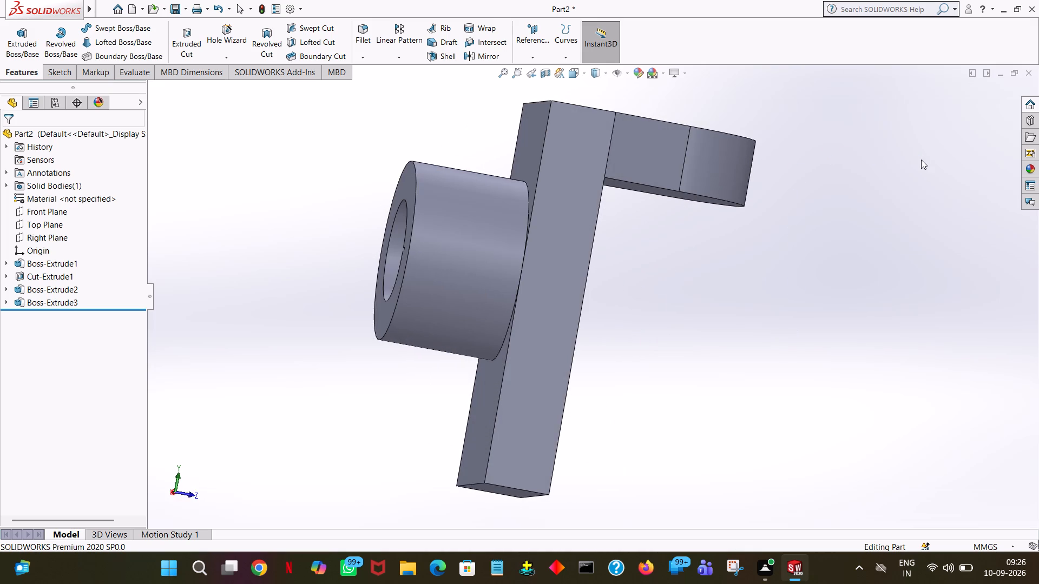
middle_click_drag(394, 432, 492, 446)
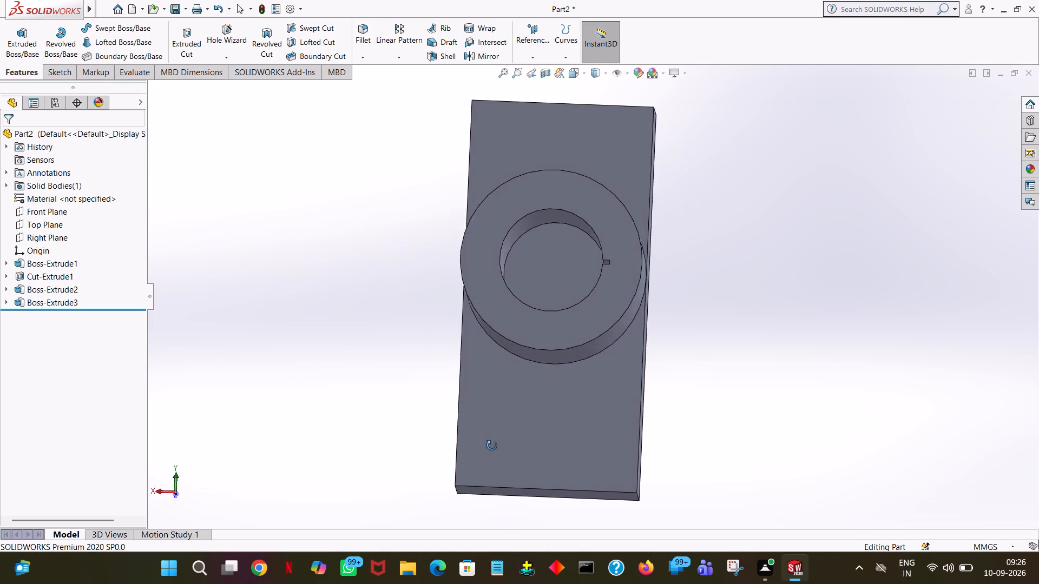
middle_click_drag(492, 446, 772, 445)
middle_click_drag(770, 444, 771, 262)
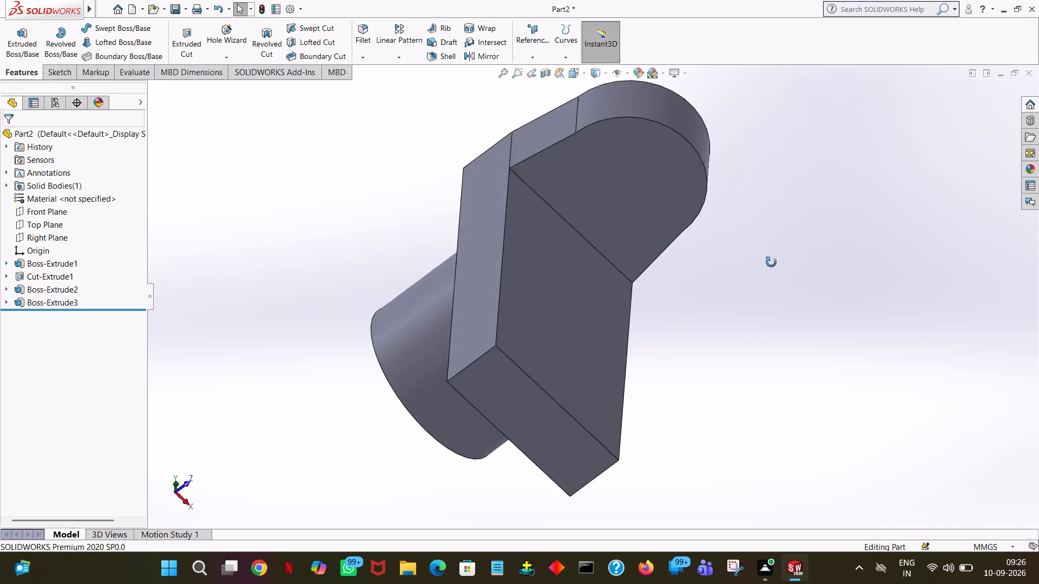
middle_click_drag(771, 262, 775, 222)
left_click(35, 49)
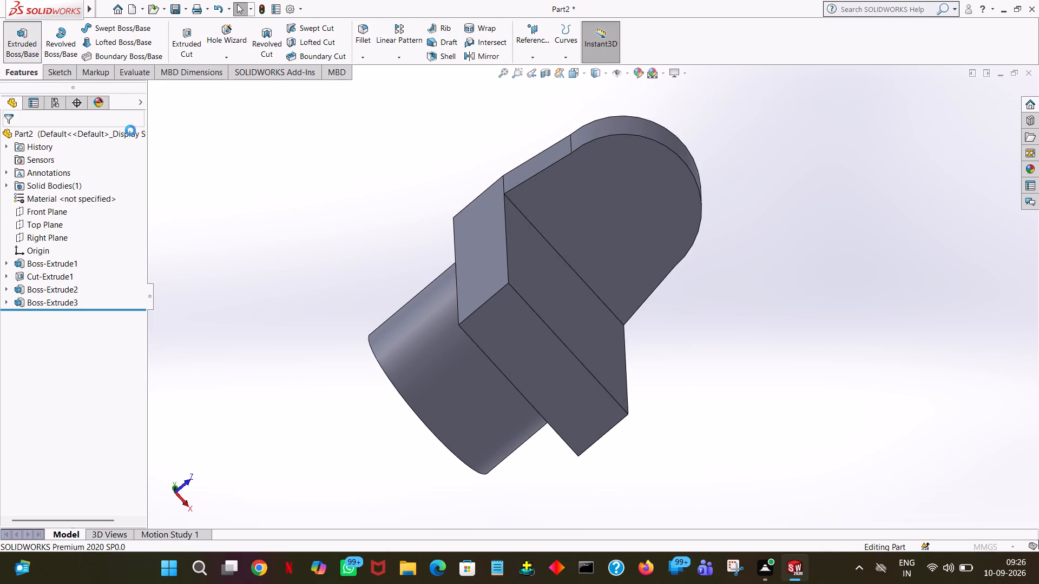
left_click(549, 401)
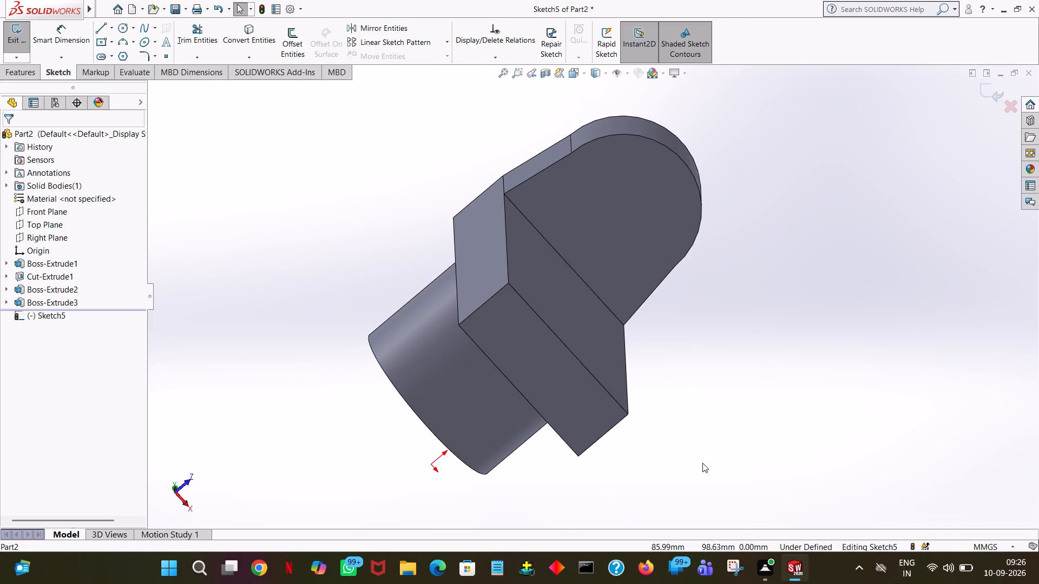
middle_click_drag(702, 463, 630, 436)
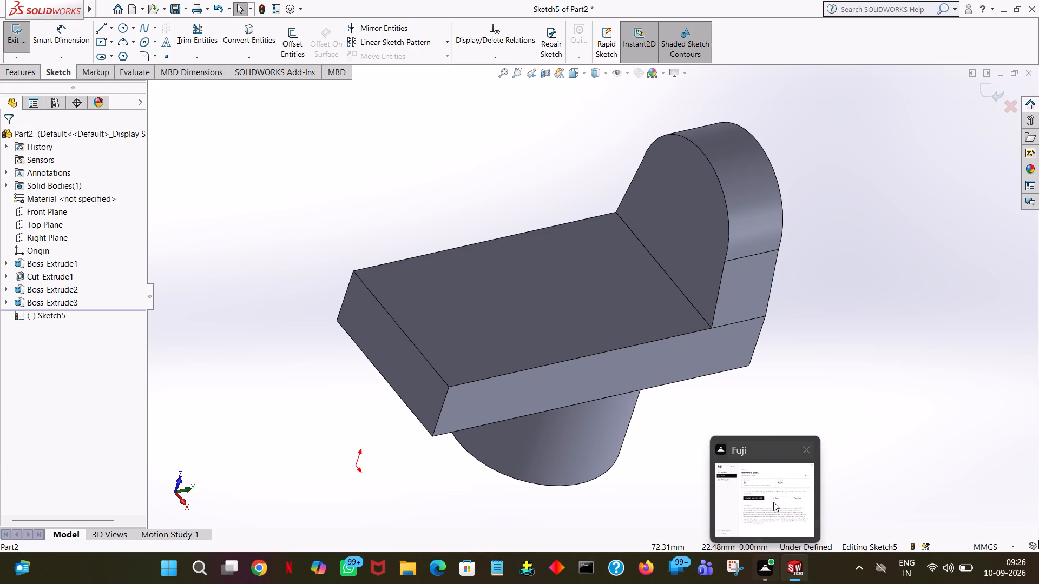
left_click(844, 250)
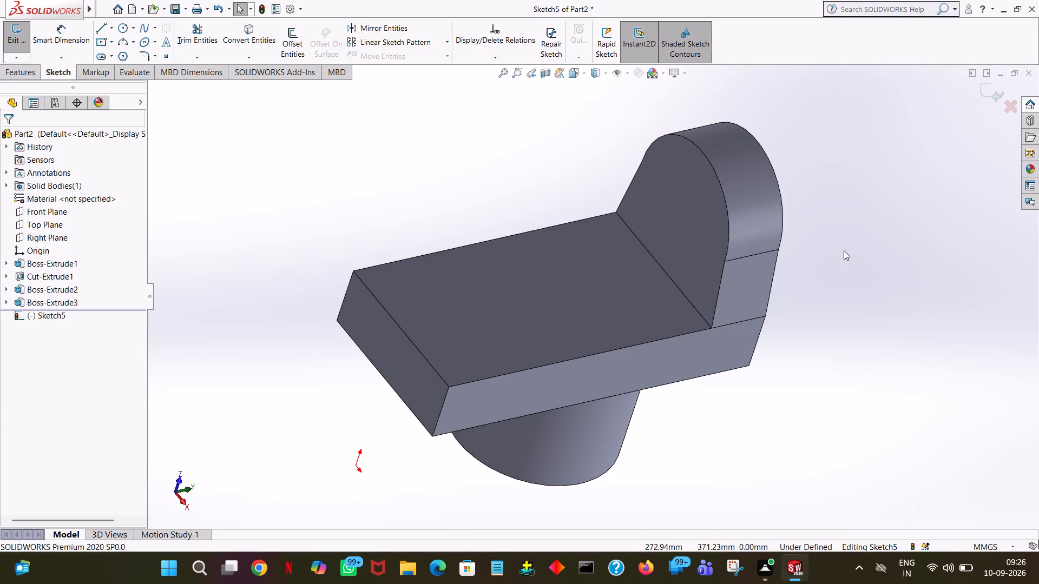
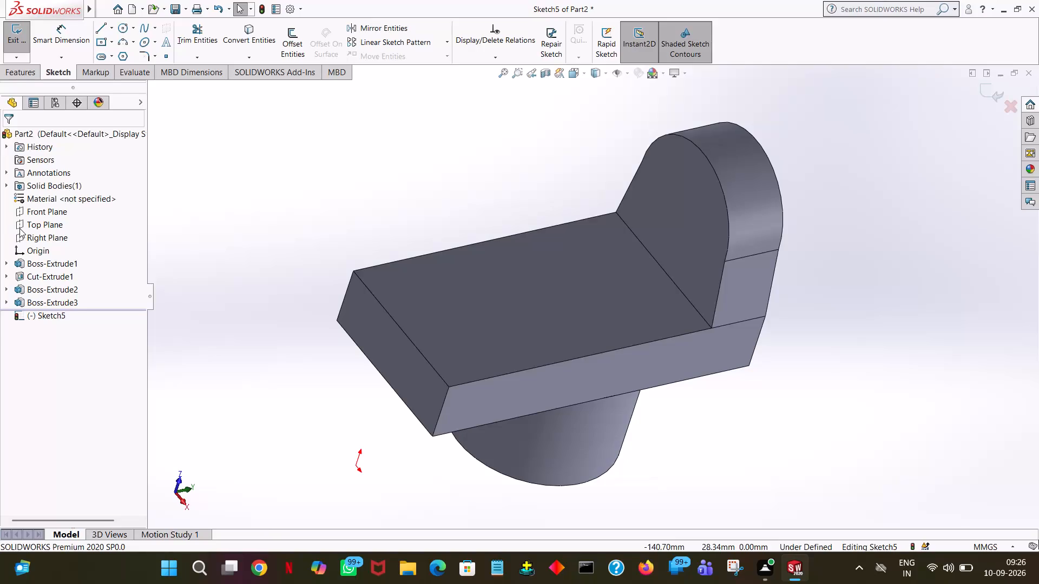
Exit the empty sketch on the plate's end face.
left_click(19, 228)
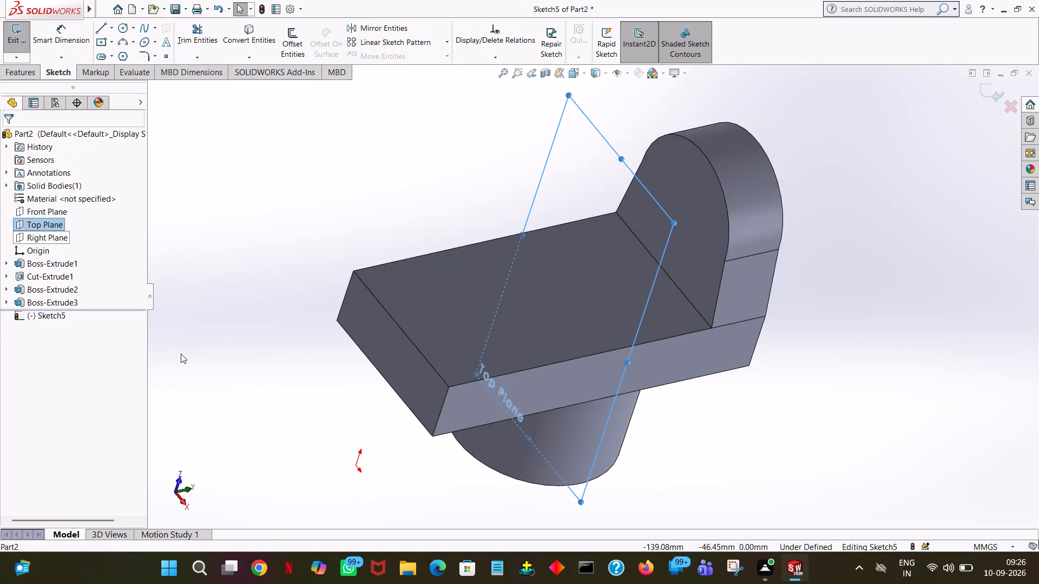
middle_click_drag(182, 355, 133, 244)
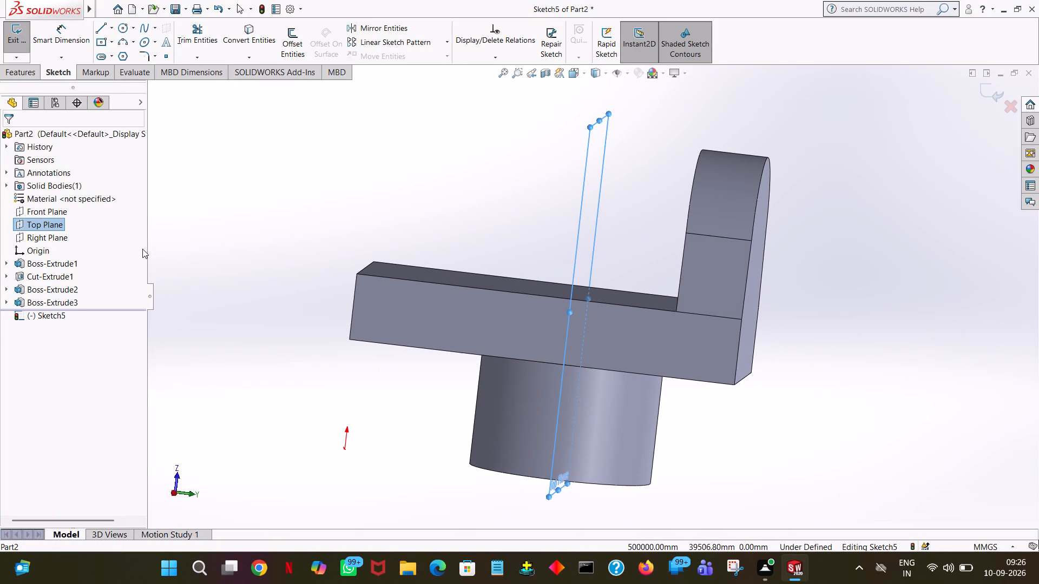
left_click(18, 71)
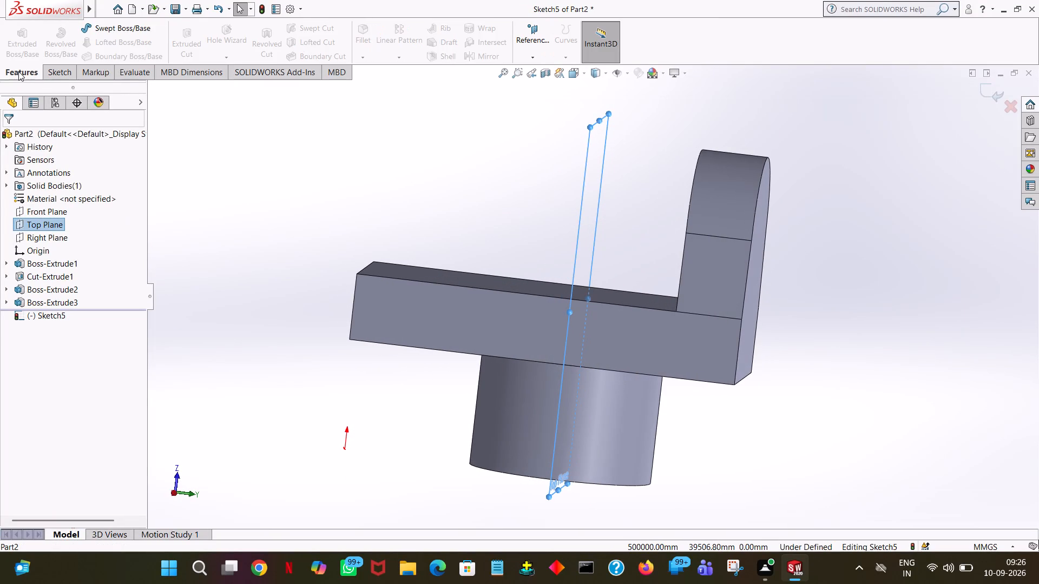
left_click(51, 68)
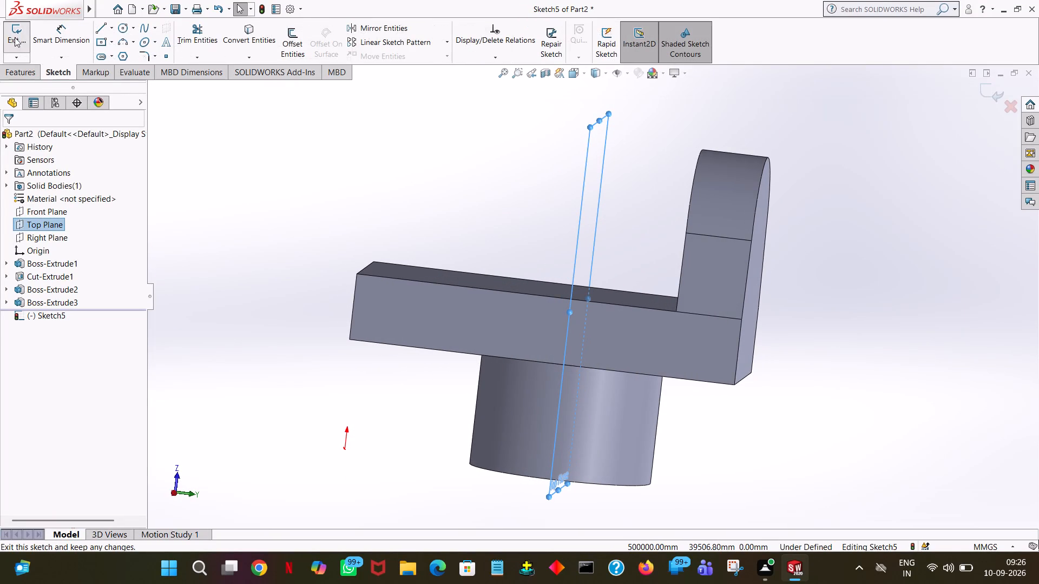
left_click(16, 38)
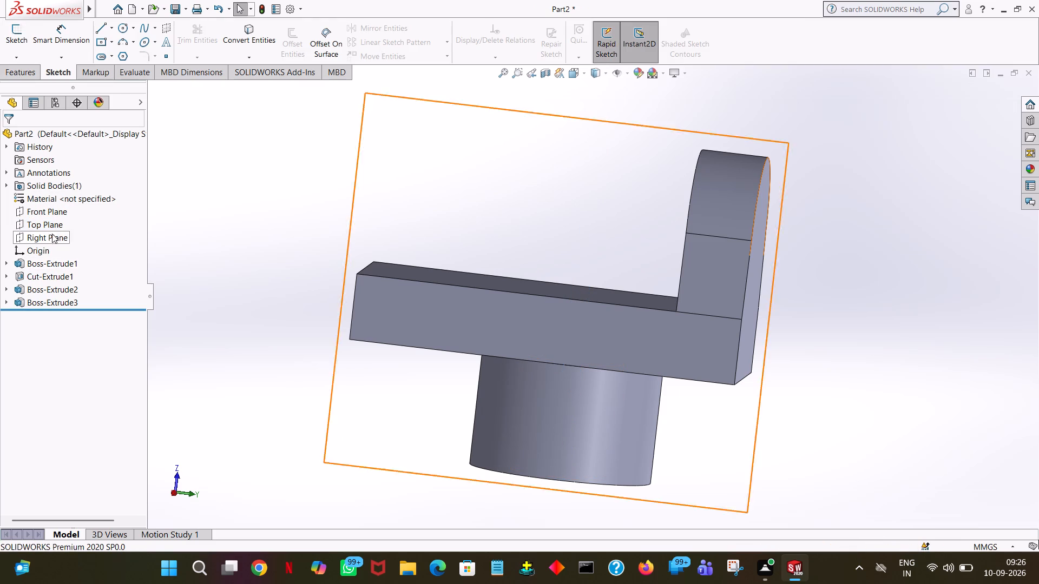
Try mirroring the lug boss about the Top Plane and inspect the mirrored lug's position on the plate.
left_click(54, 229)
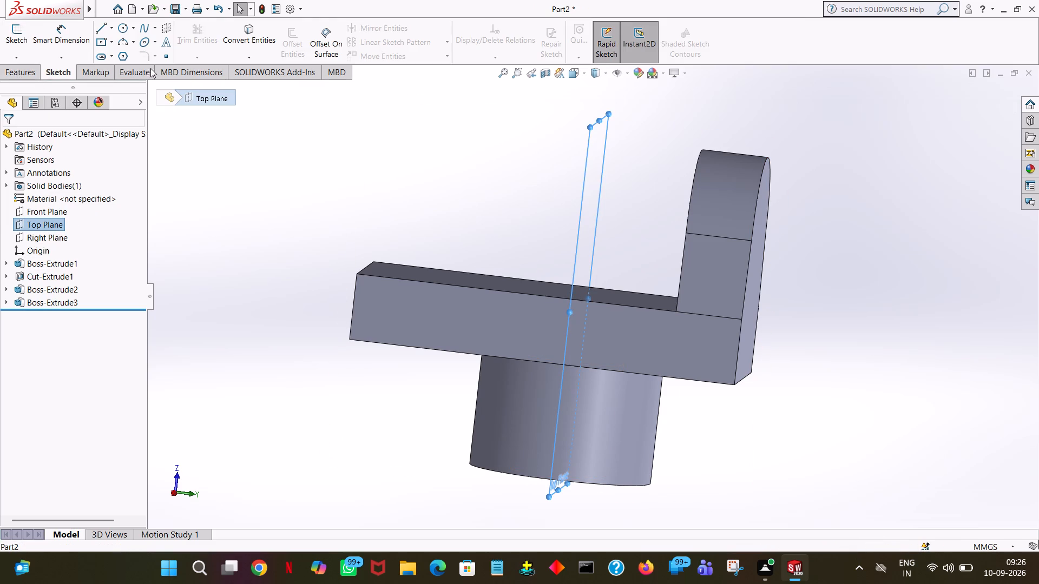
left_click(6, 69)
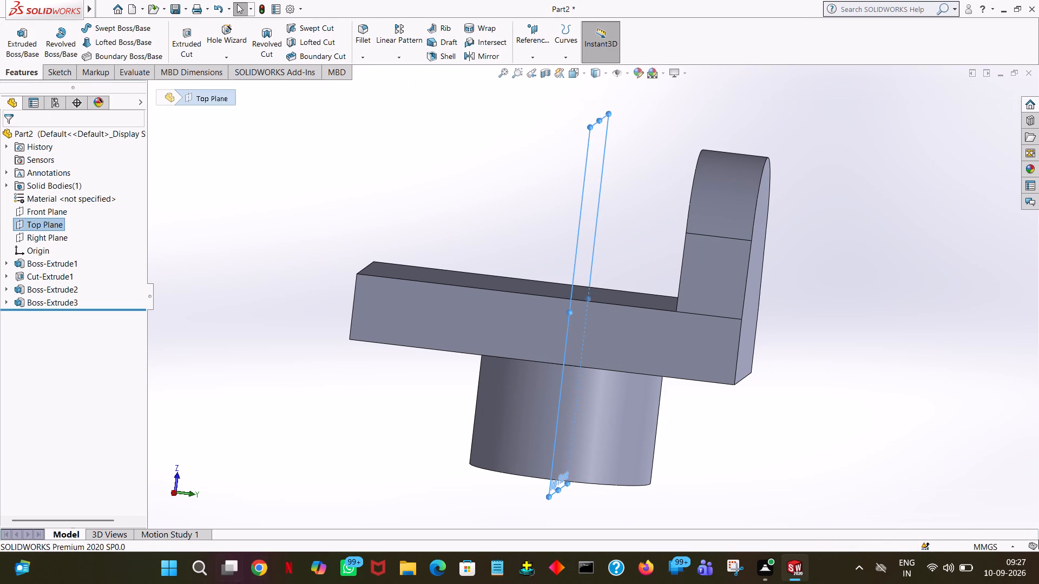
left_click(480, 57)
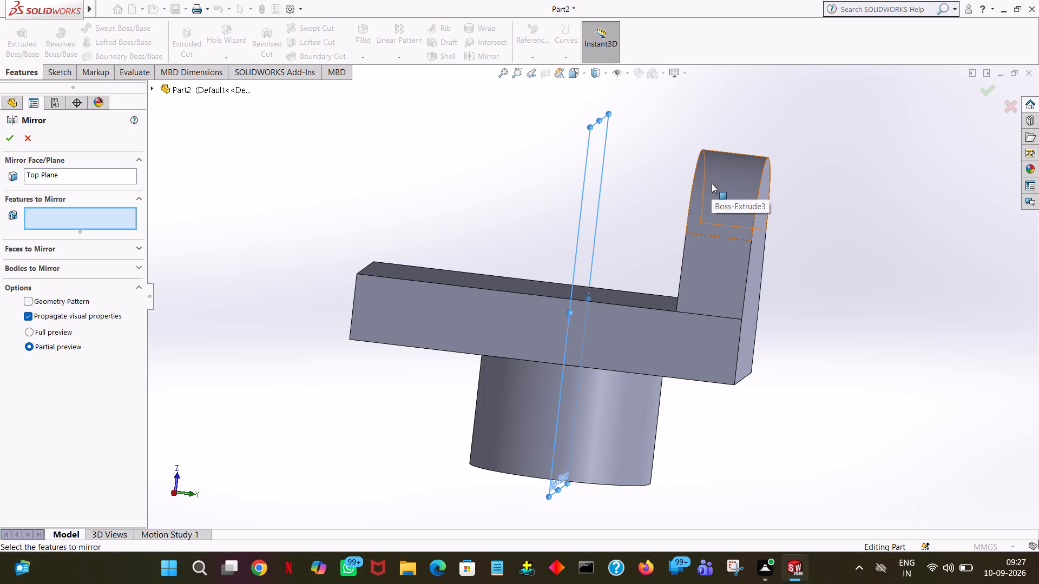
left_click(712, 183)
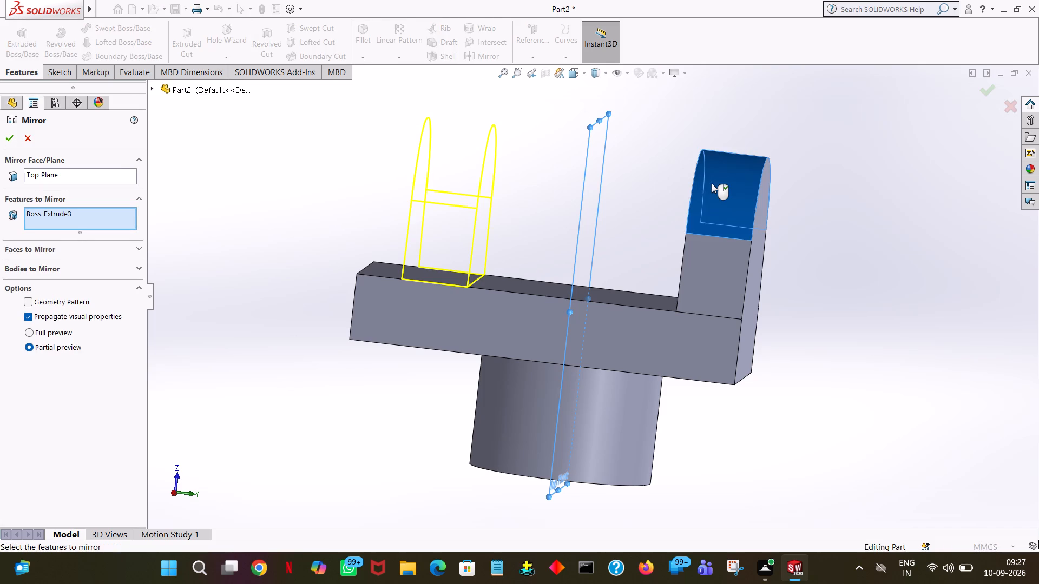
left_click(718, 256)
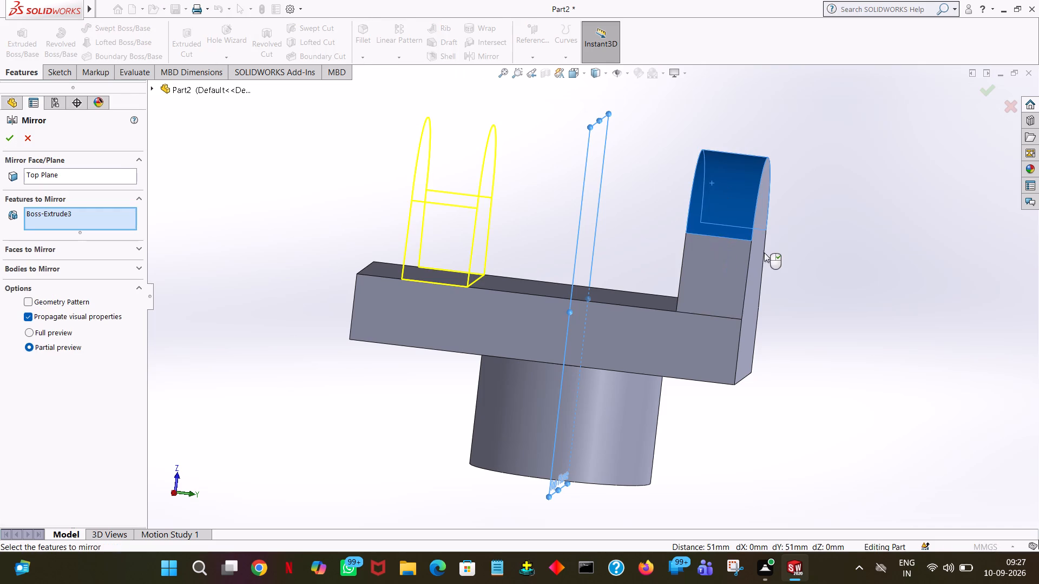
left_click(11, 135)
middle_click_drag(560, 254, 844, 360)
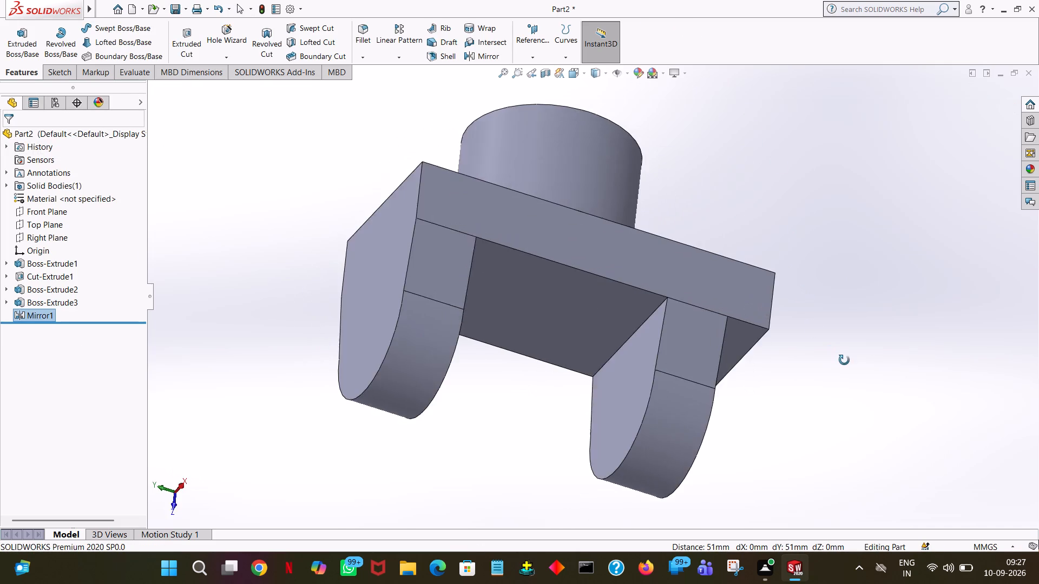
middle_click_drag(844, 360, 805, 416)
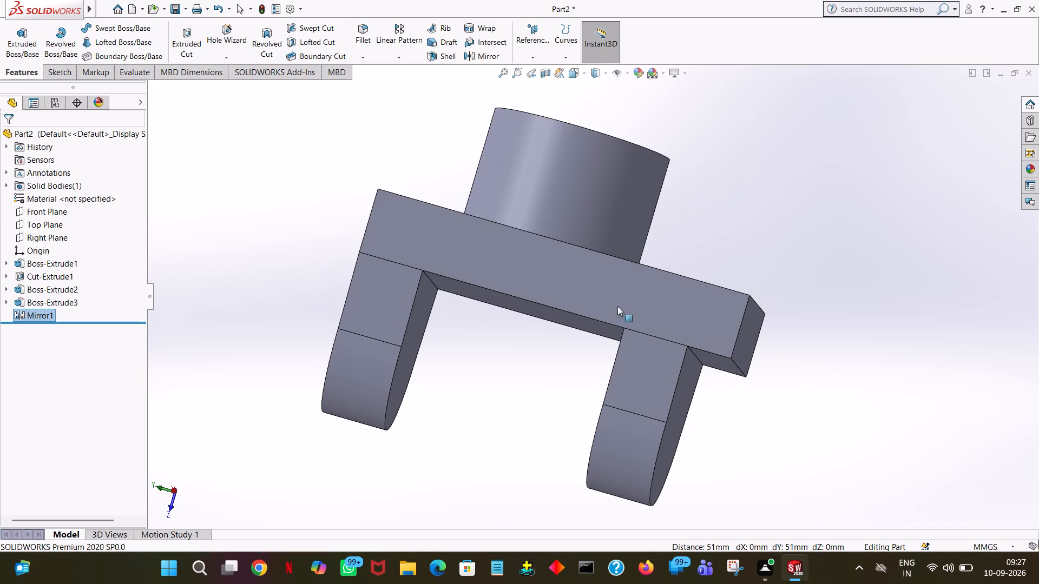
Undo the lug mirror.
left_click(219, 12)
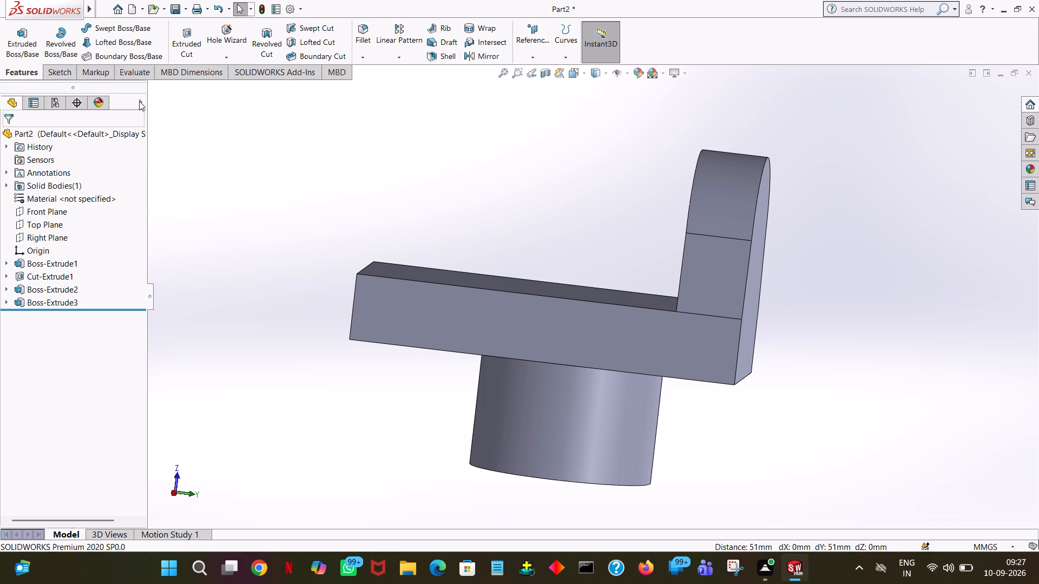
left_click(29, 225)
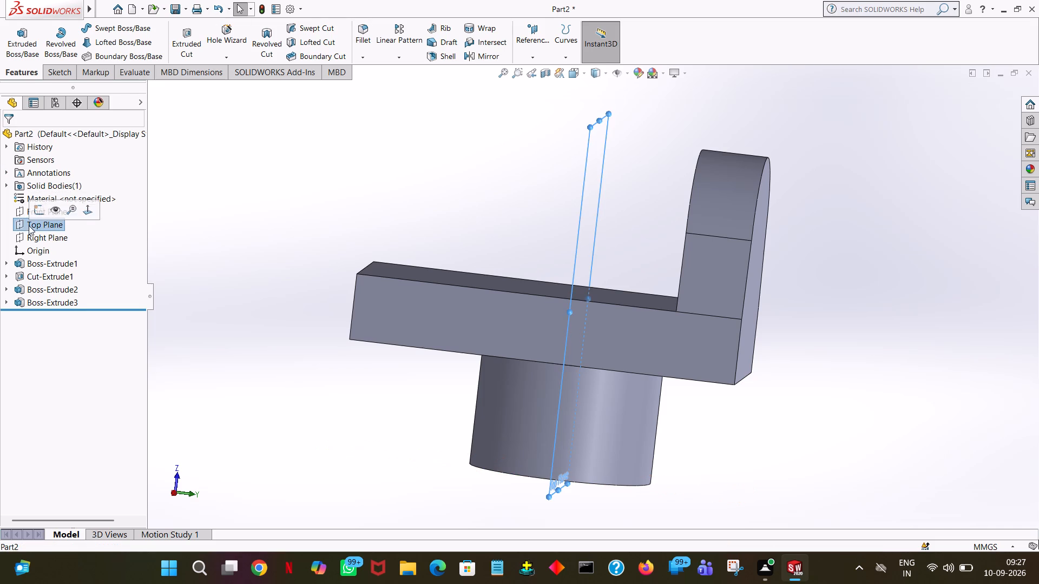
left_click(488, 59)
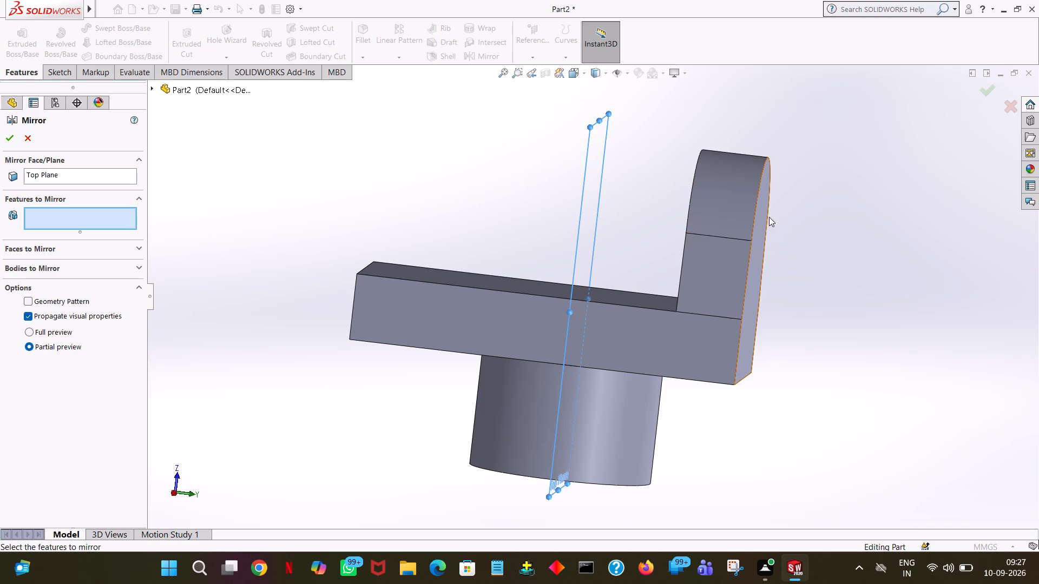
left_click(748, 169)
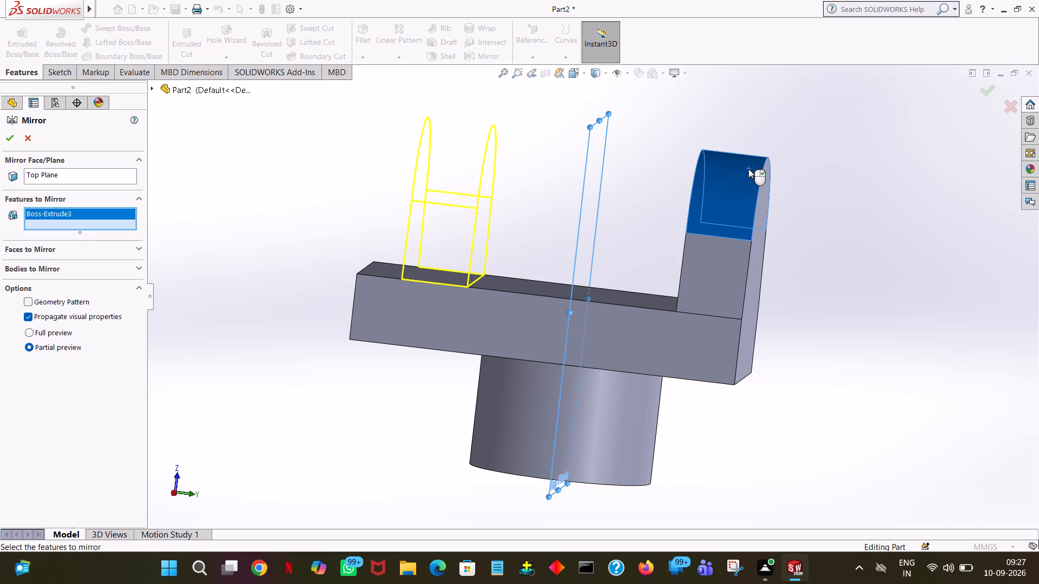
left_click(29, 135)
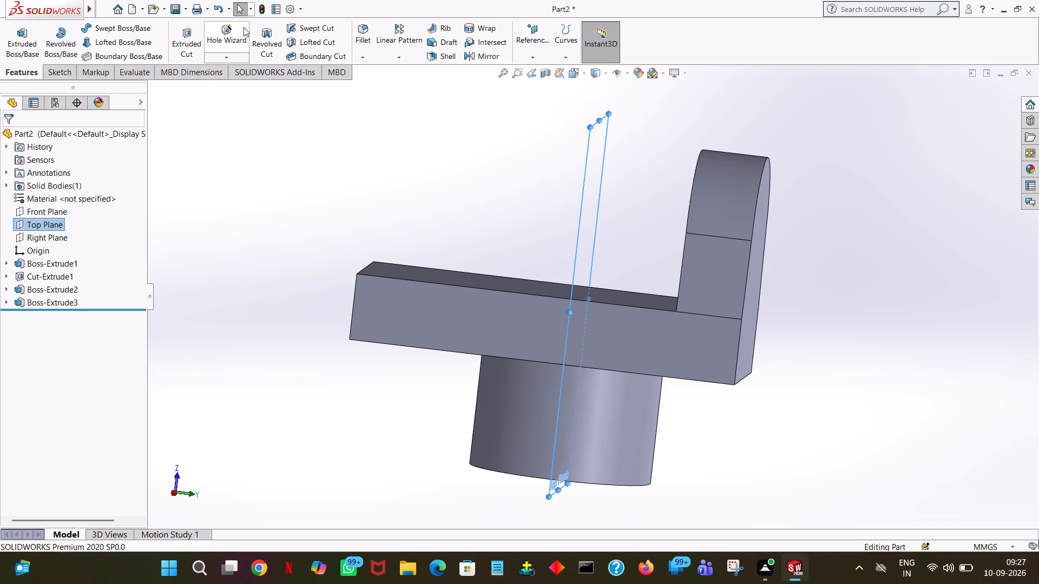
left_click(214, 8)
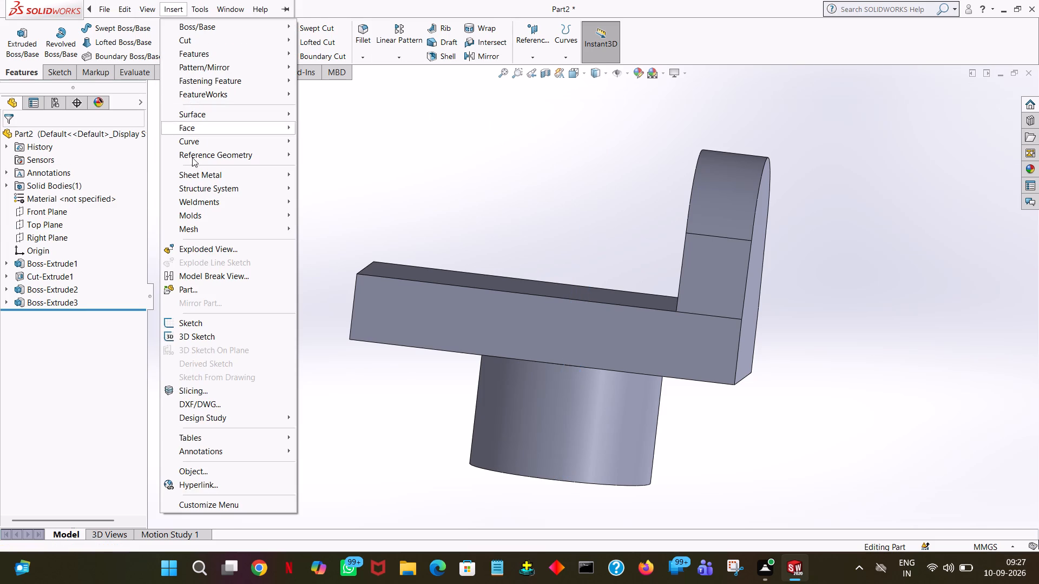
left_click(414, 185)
Start an extruded boss with a new sketch on the plate's narrow end face opposite the existing lug.
middle_click_drag(414, 185, 414, 186)
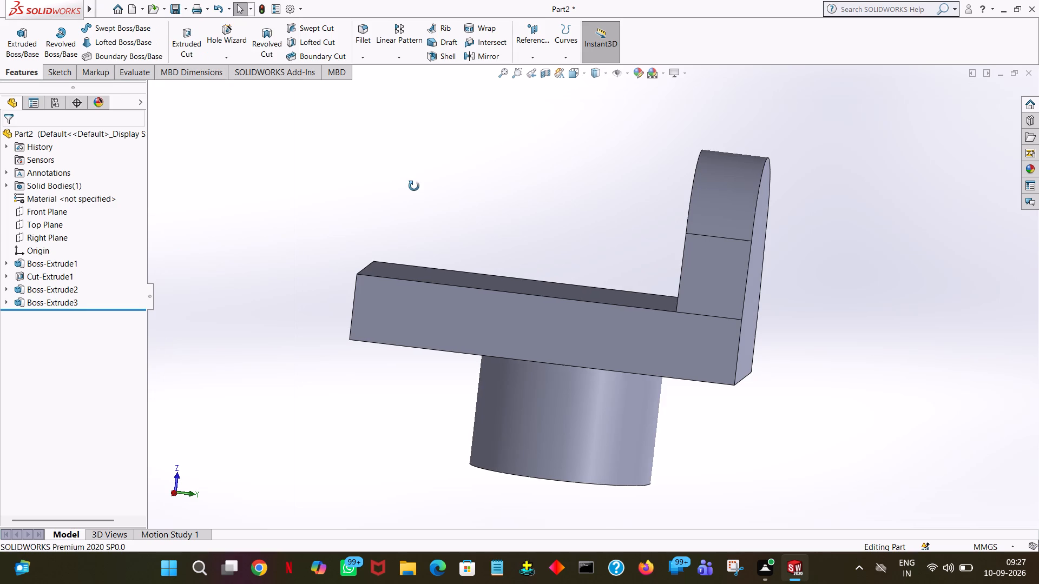
middle_click_drag(414, 186, 470, 202)
left_click(16, 44)
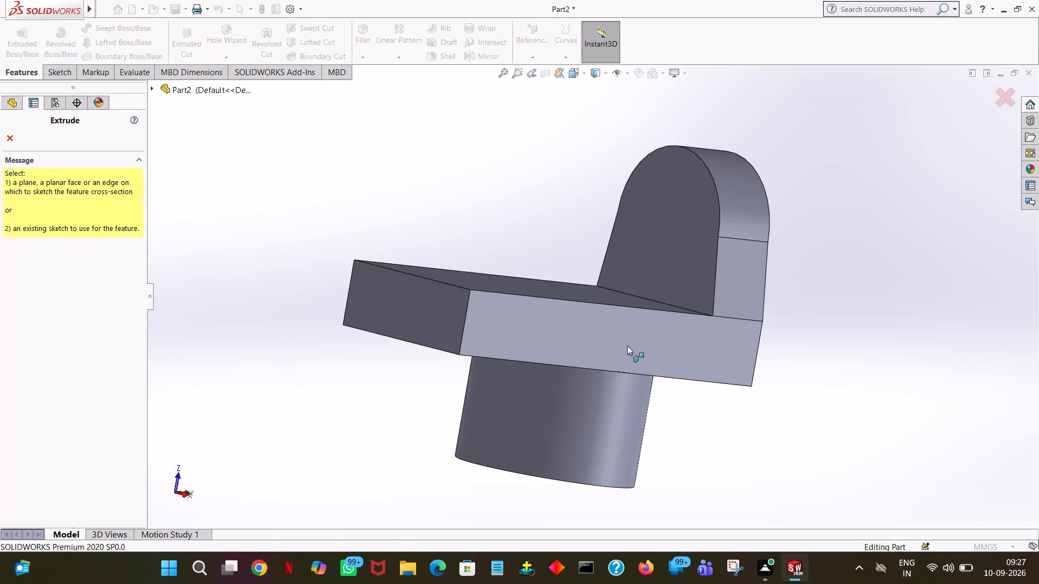
left_click(414, 312)
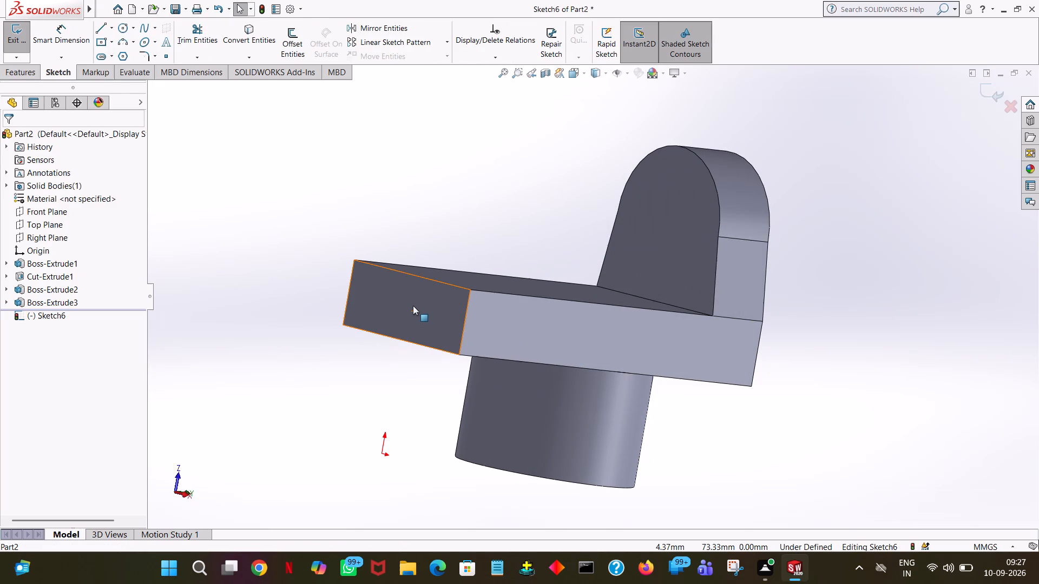
Sketch a 38 mm vertical line upward from the plate end face's lower edge, directly above the origin.
key("space")
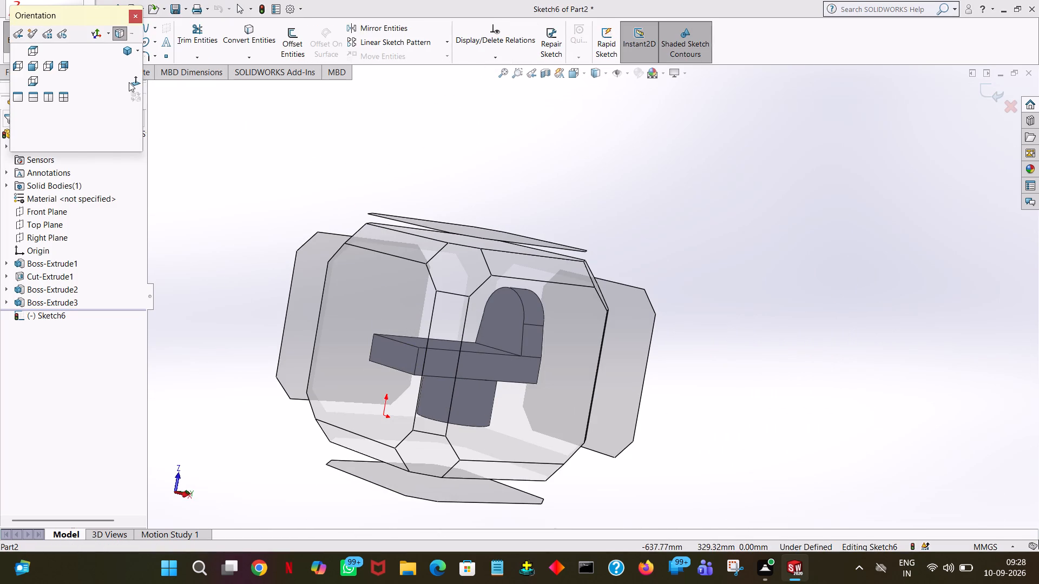
left_click(129, 82)
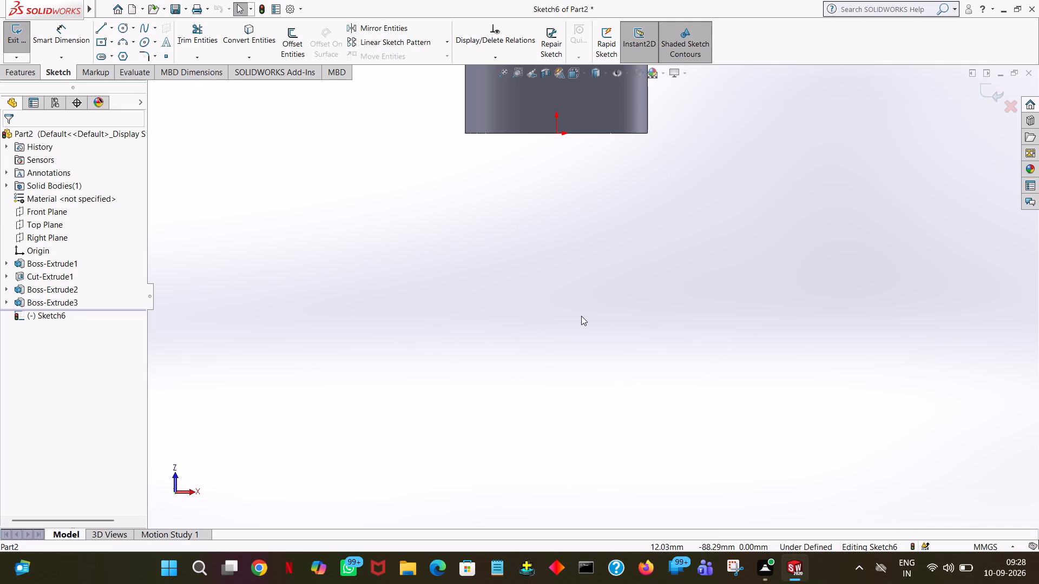
middle_click_drag(582, 317, 591, 583, "ctrl")
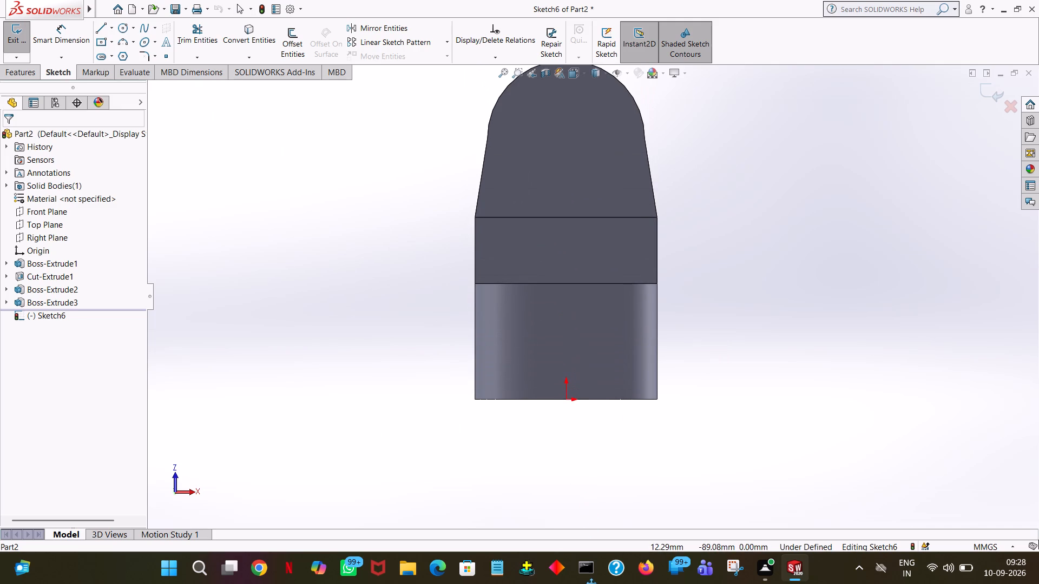
middle_click_drag(591, 583, 593, 583, "ctrl")
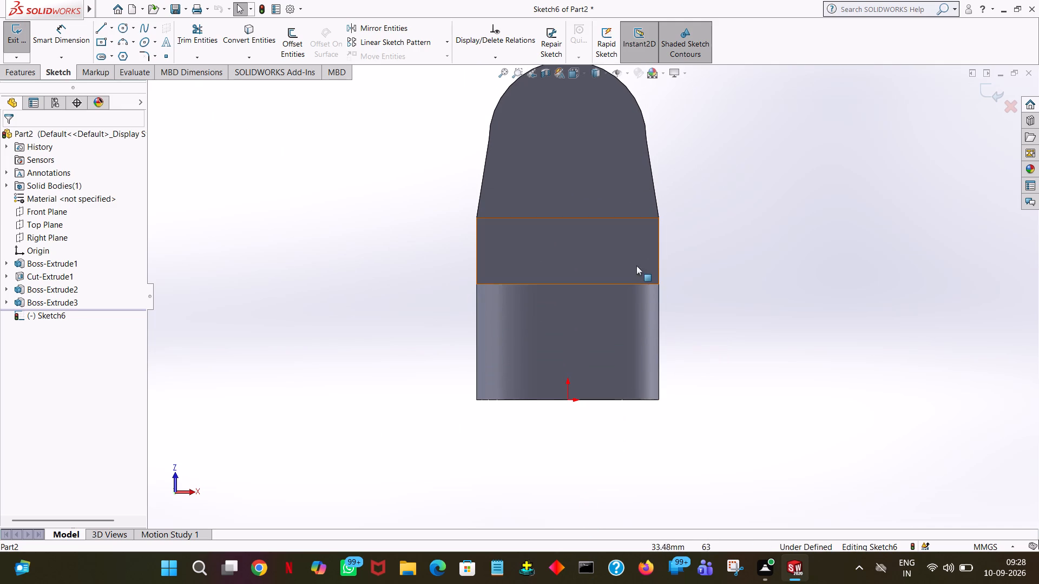
middle_click(682, 233)
middle_click(681, 233)
key("space")
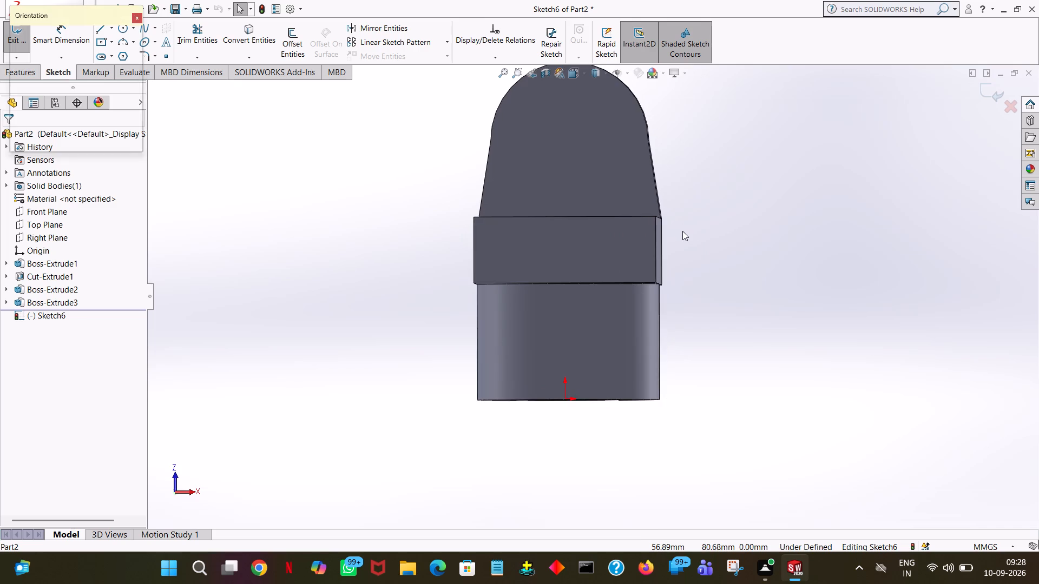
left_click(137, 82)
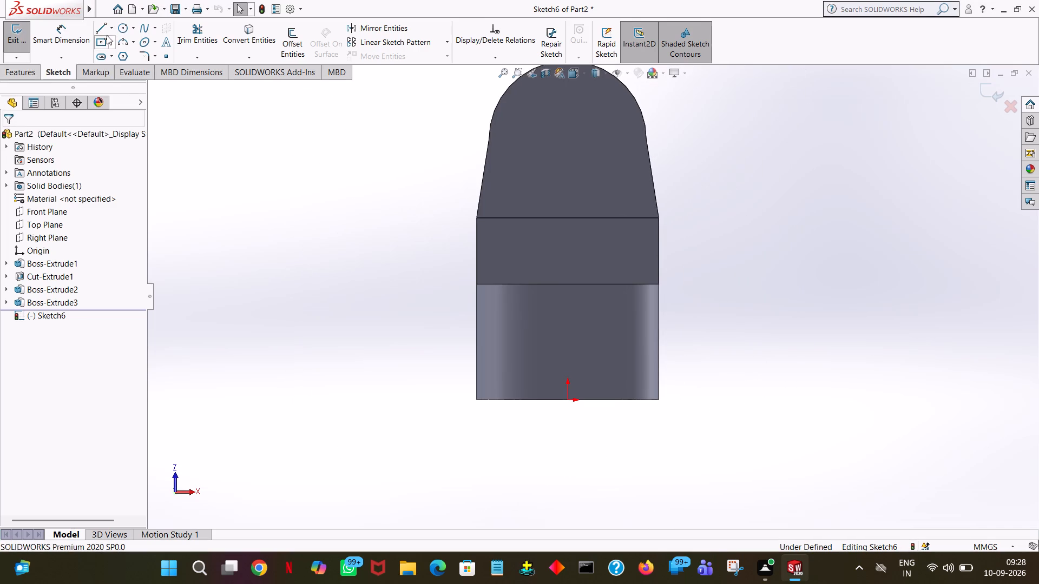
middle_click_drag(952, 387, 953, 470, "ctrl")
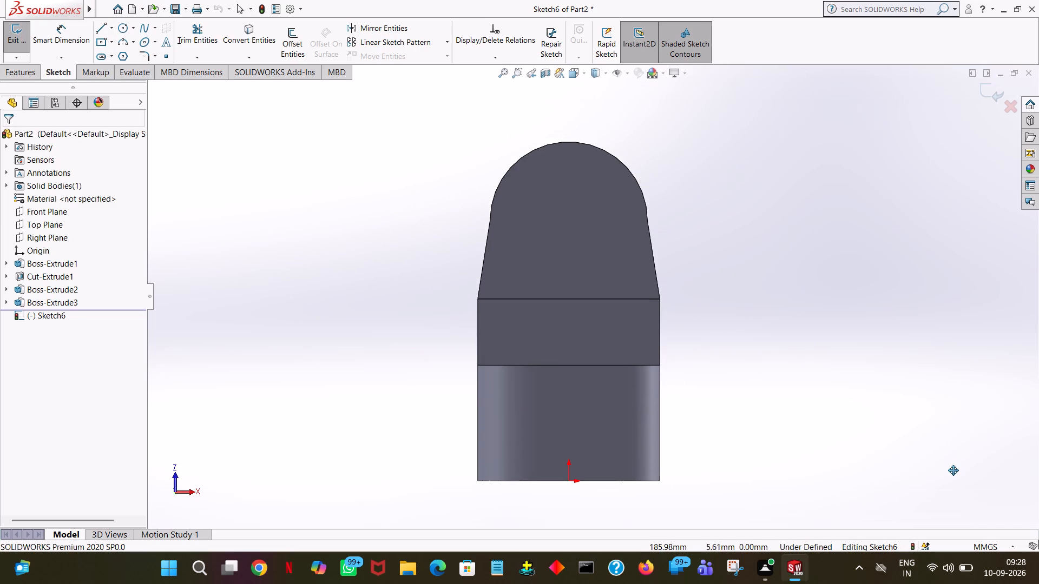
middle_click_drag(953, 470, 940, 452, "ctrl")
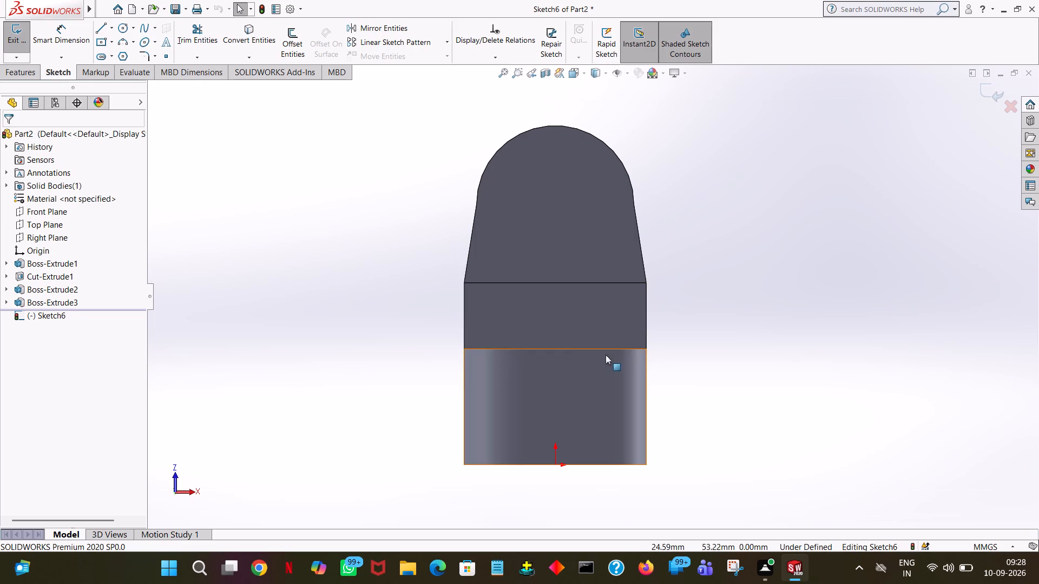
left_click(97, 24)
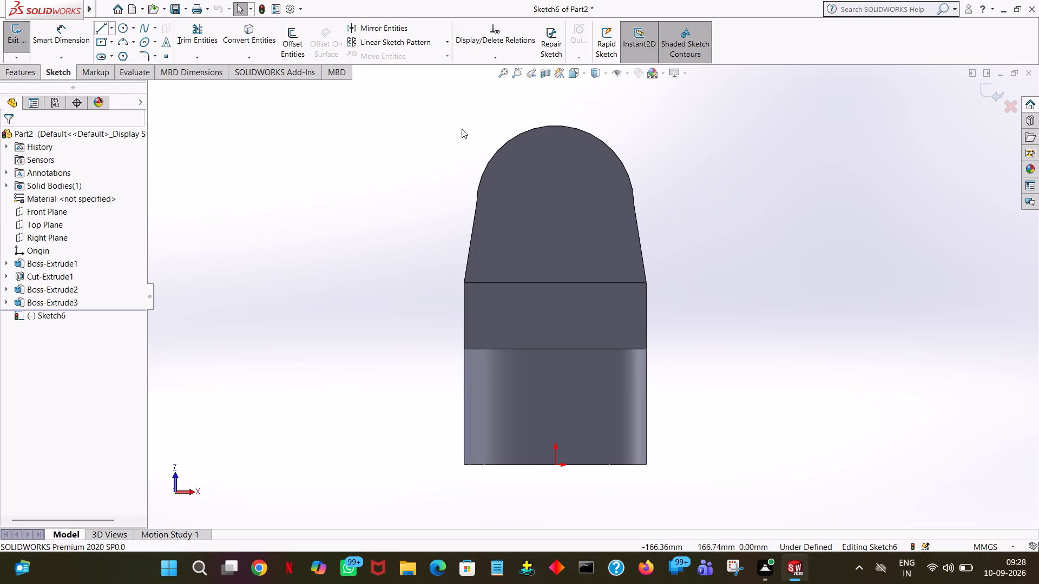
left_click(555, 349)
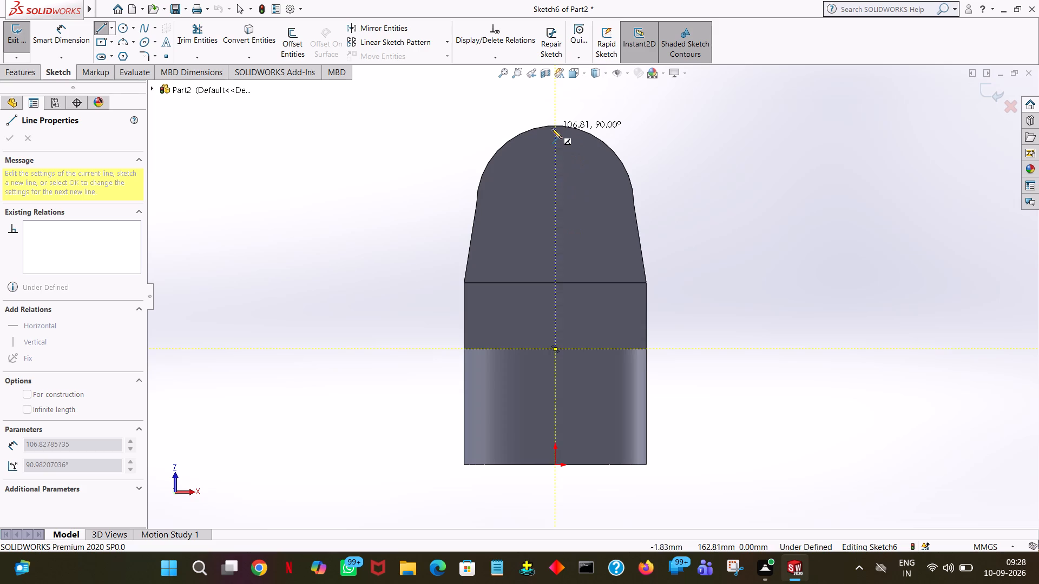
left_click(556, 170)
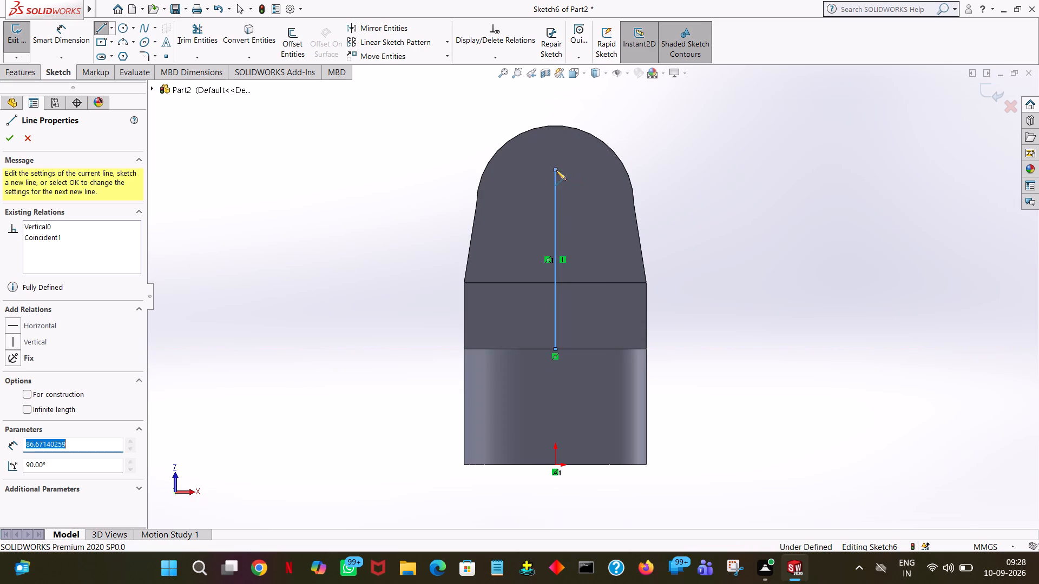
type("38")
key("Return")
right_click(556, 170)
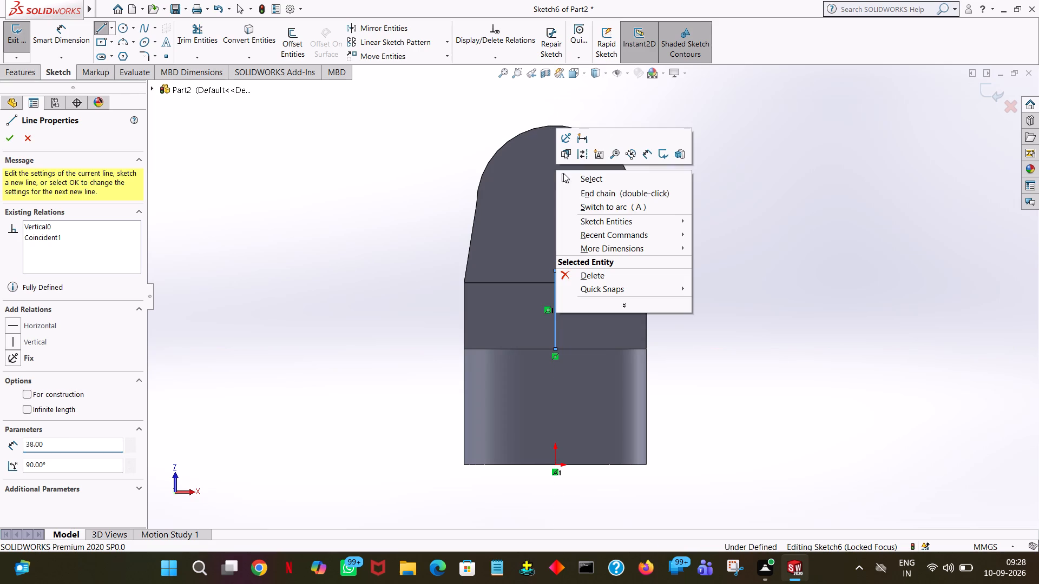
left_click(588, 181)
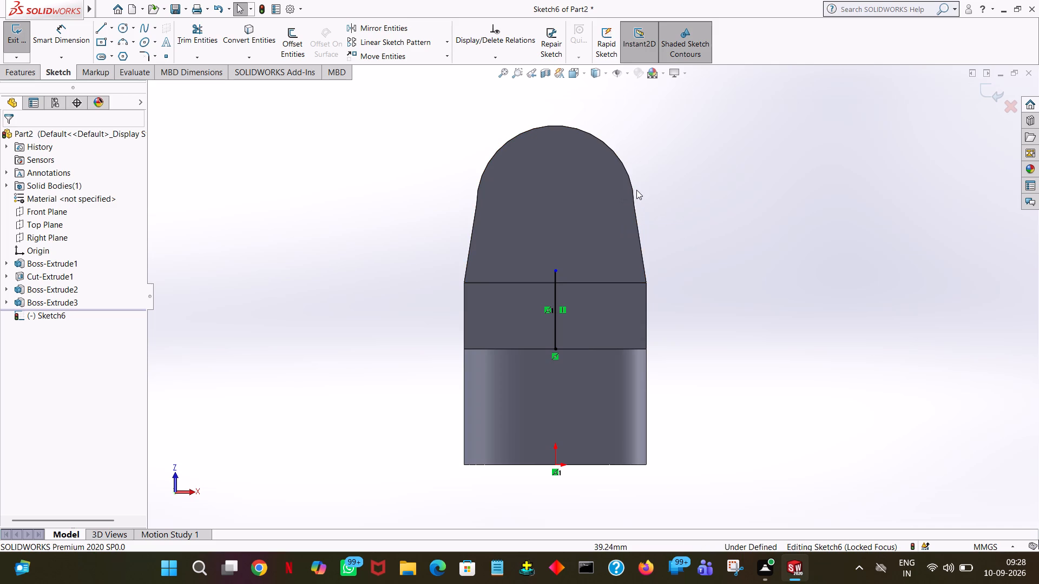
left_click(823, 363)
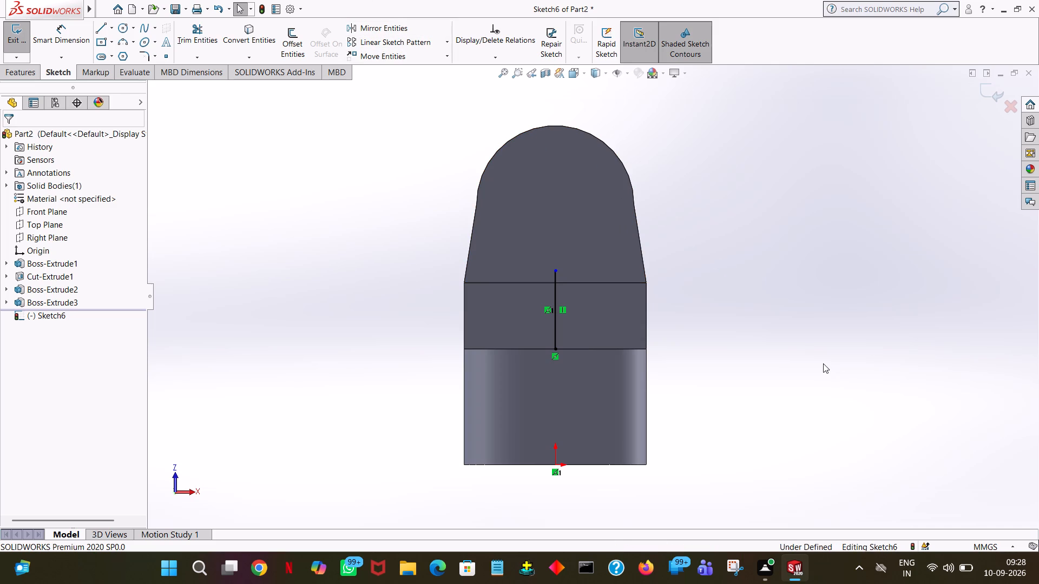
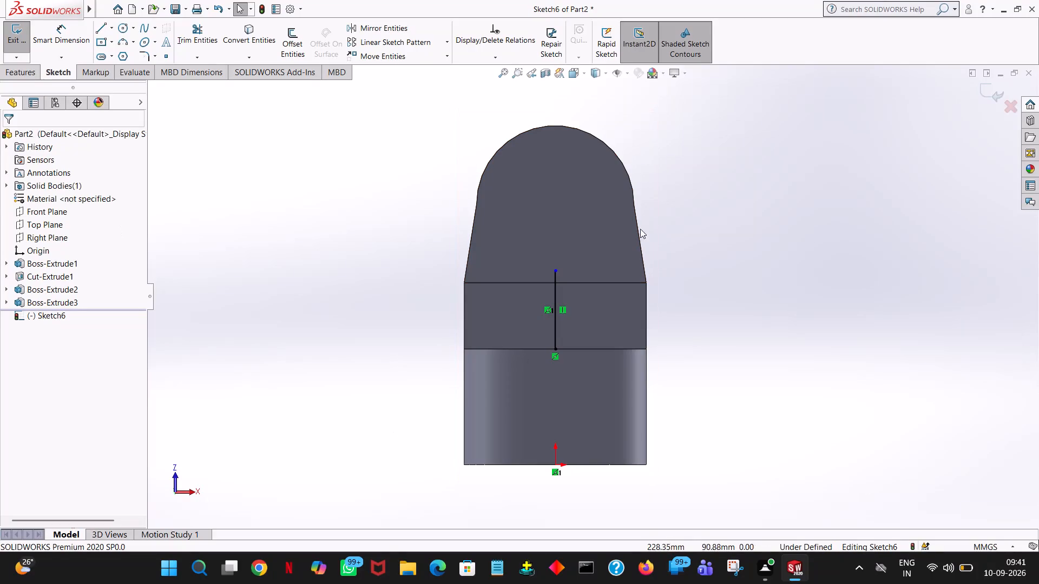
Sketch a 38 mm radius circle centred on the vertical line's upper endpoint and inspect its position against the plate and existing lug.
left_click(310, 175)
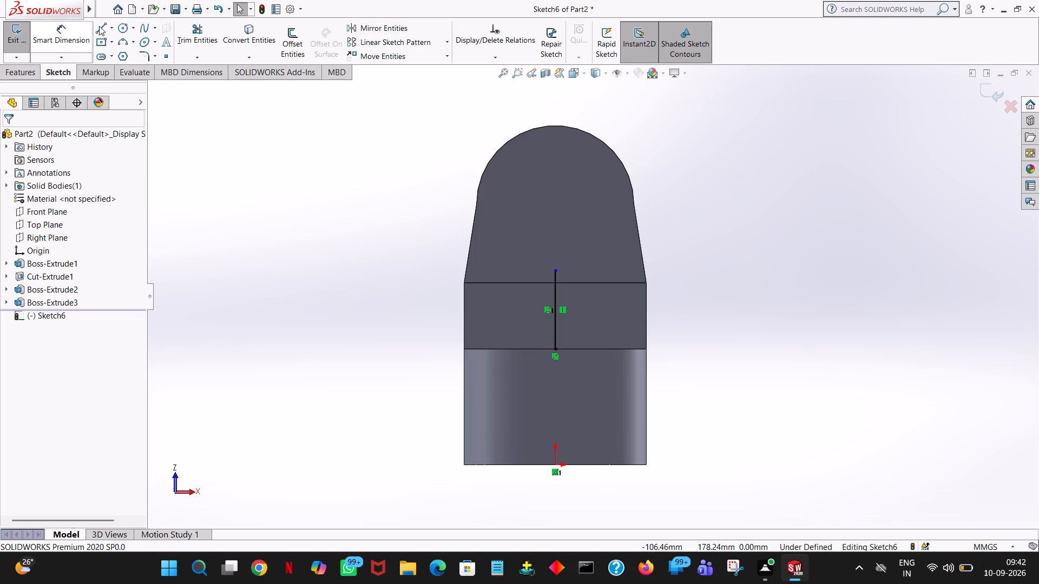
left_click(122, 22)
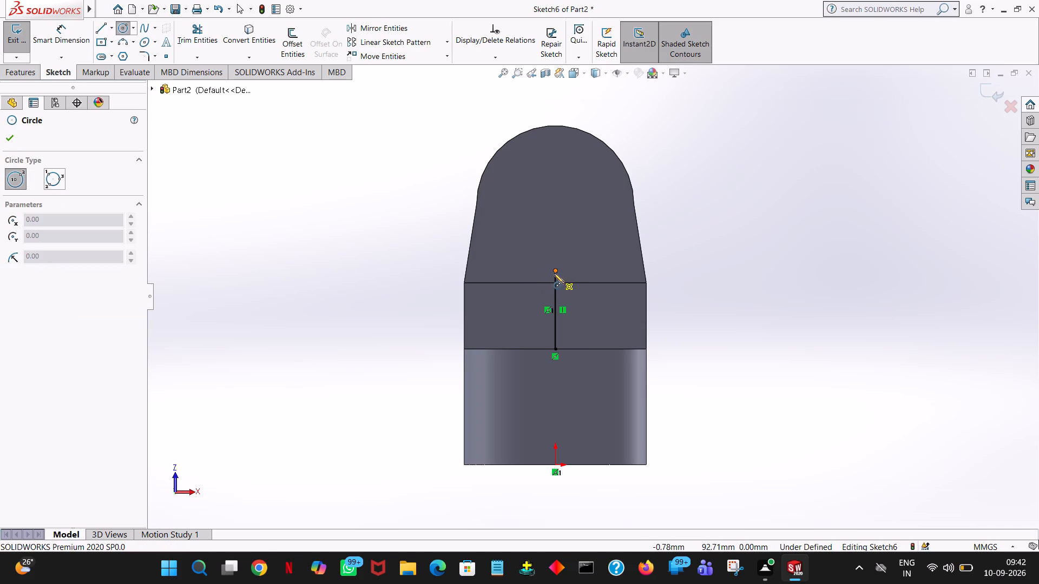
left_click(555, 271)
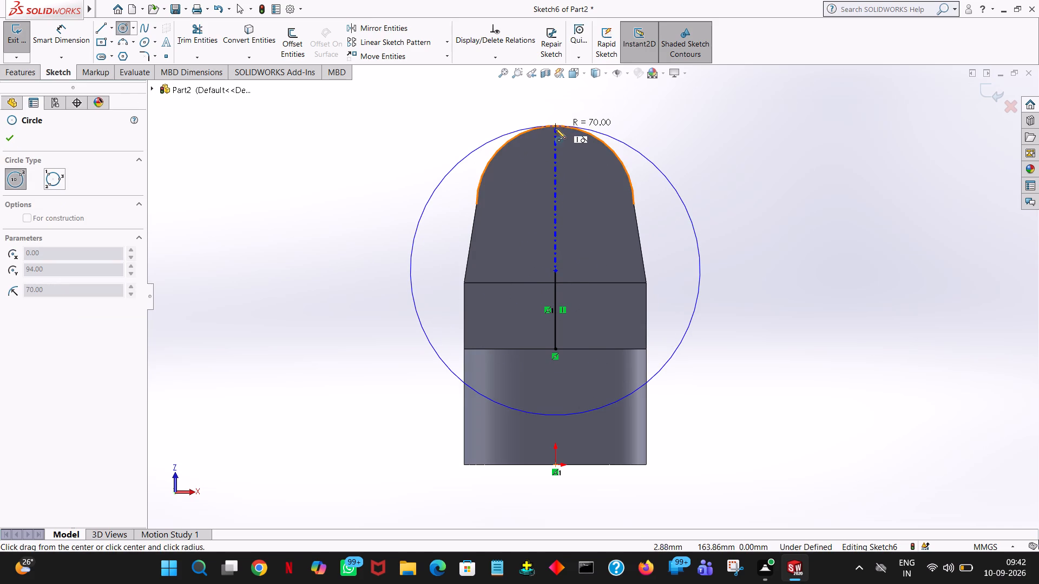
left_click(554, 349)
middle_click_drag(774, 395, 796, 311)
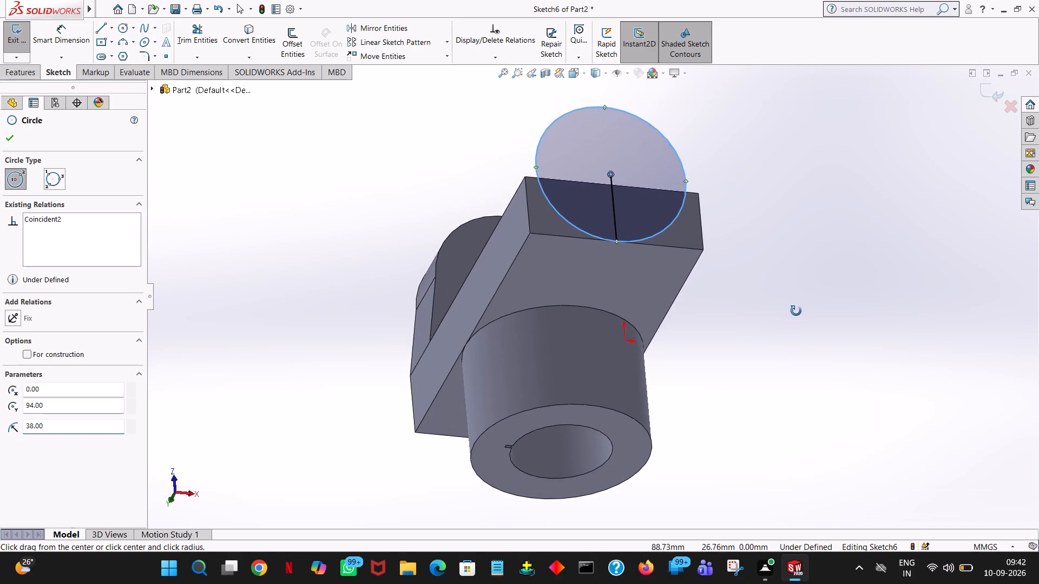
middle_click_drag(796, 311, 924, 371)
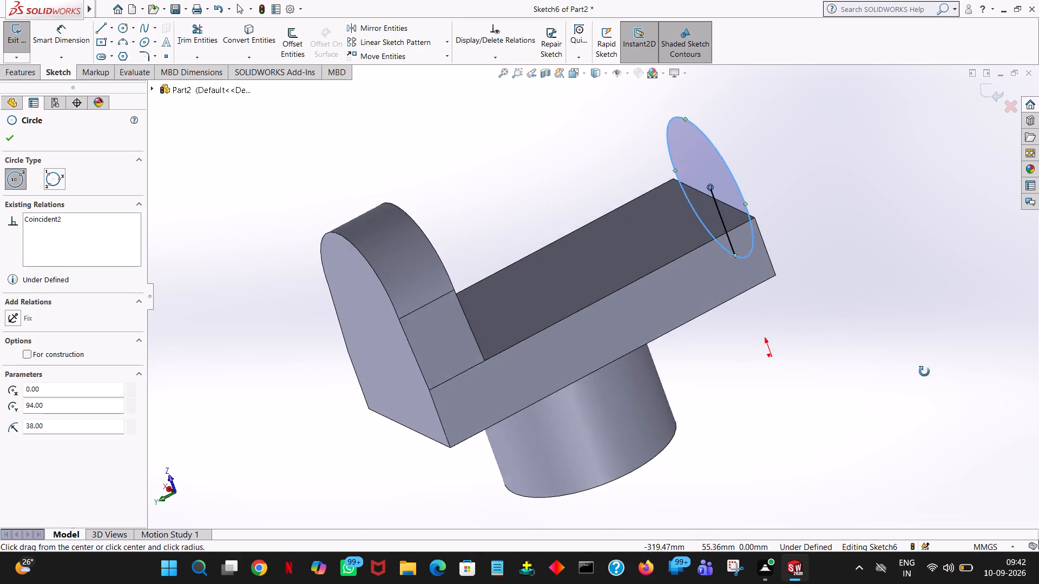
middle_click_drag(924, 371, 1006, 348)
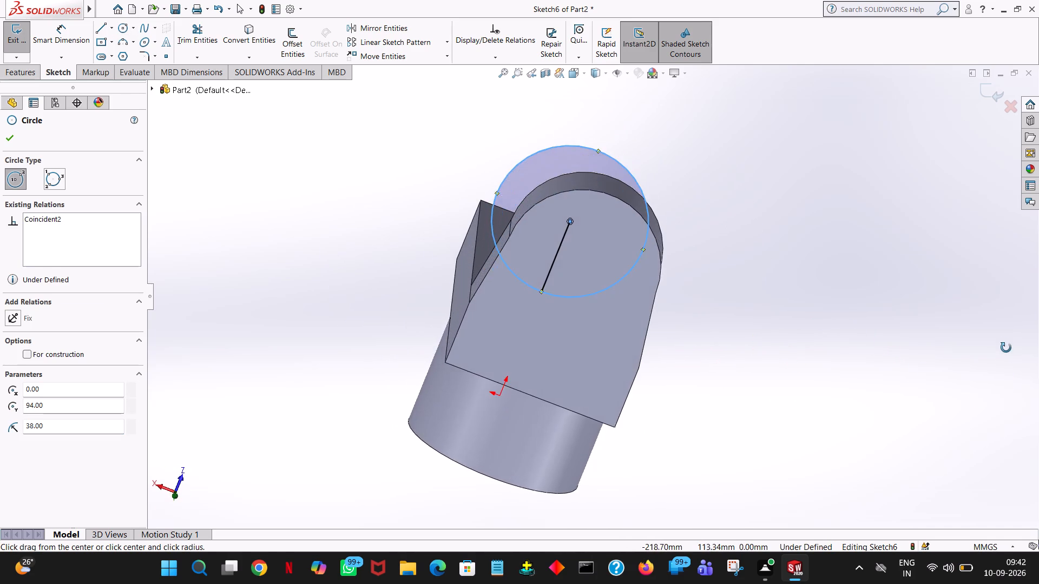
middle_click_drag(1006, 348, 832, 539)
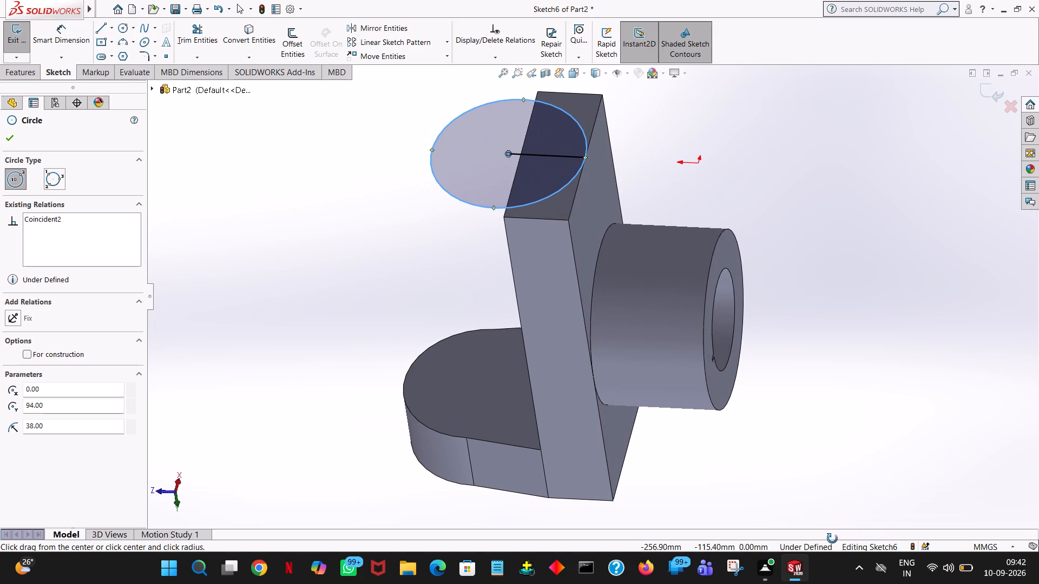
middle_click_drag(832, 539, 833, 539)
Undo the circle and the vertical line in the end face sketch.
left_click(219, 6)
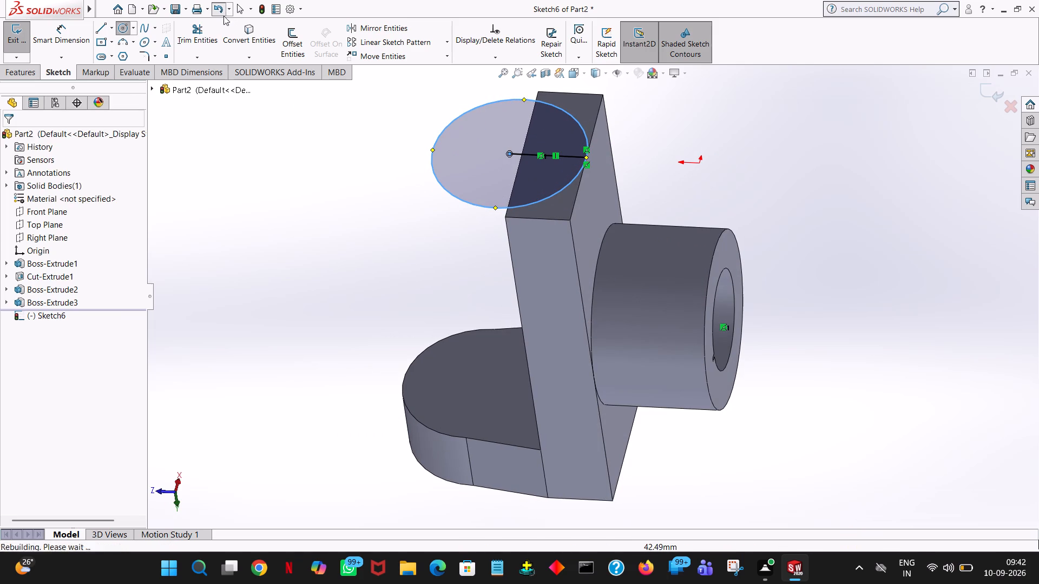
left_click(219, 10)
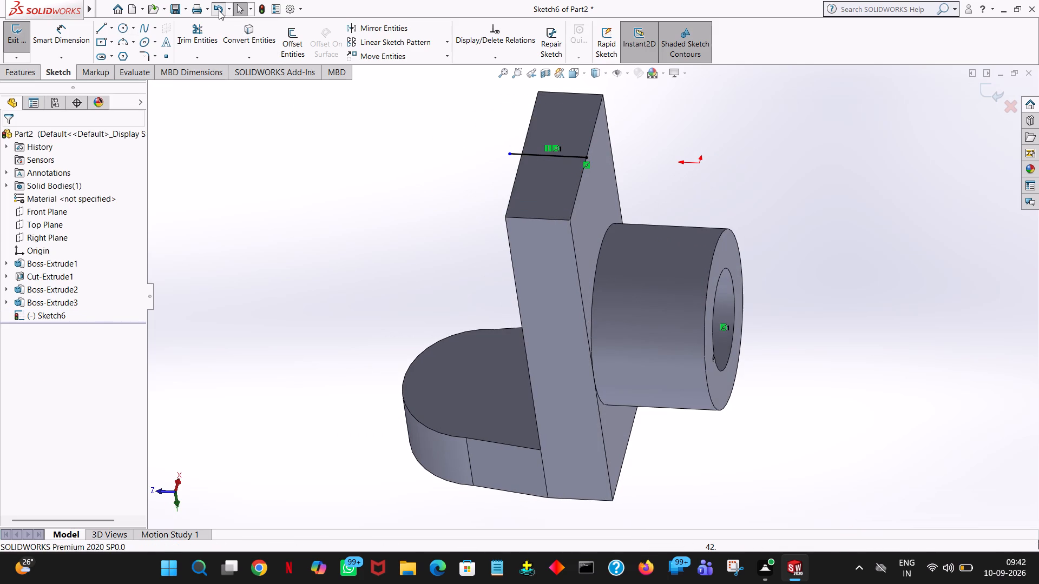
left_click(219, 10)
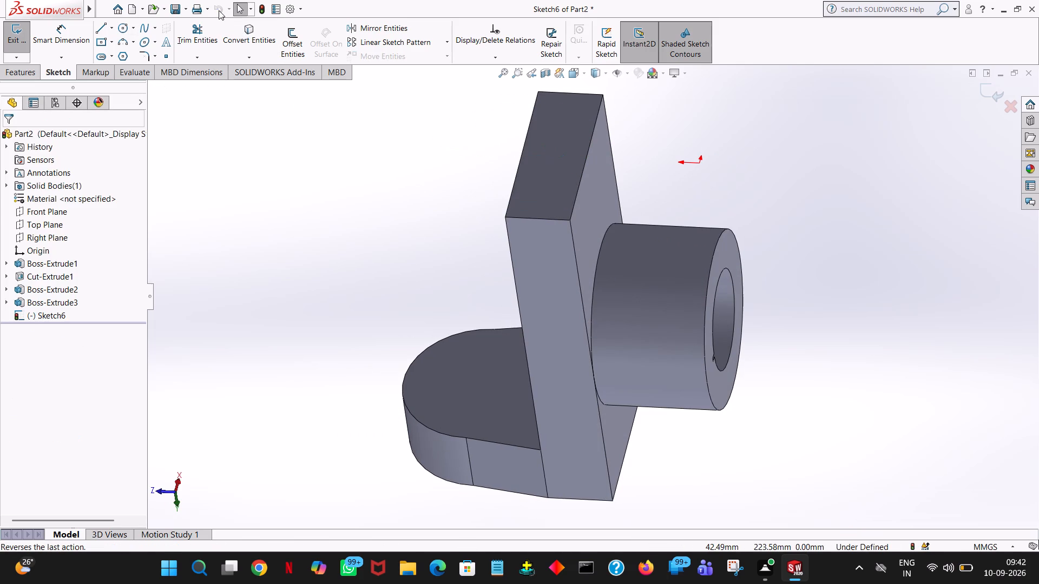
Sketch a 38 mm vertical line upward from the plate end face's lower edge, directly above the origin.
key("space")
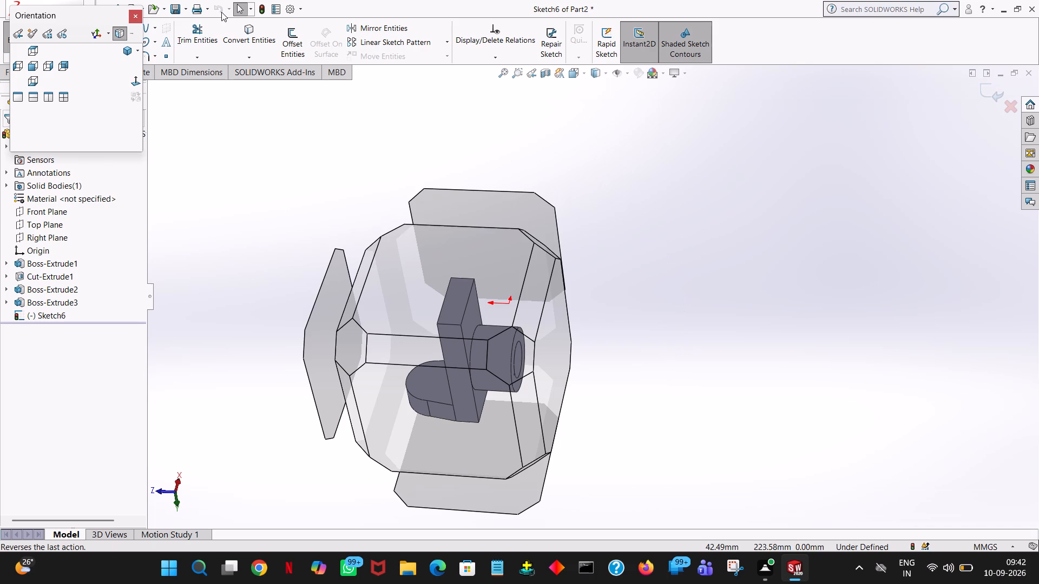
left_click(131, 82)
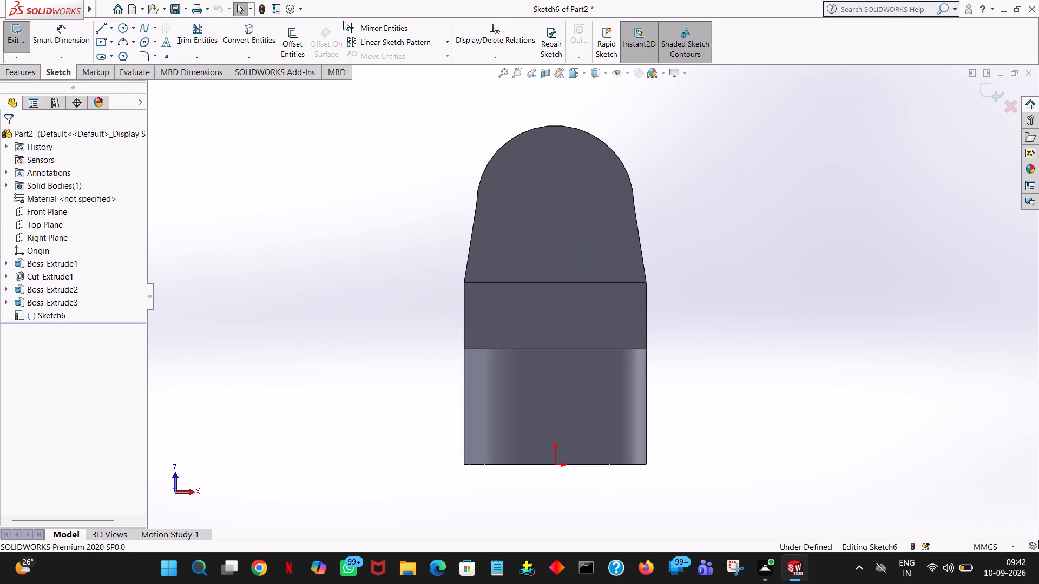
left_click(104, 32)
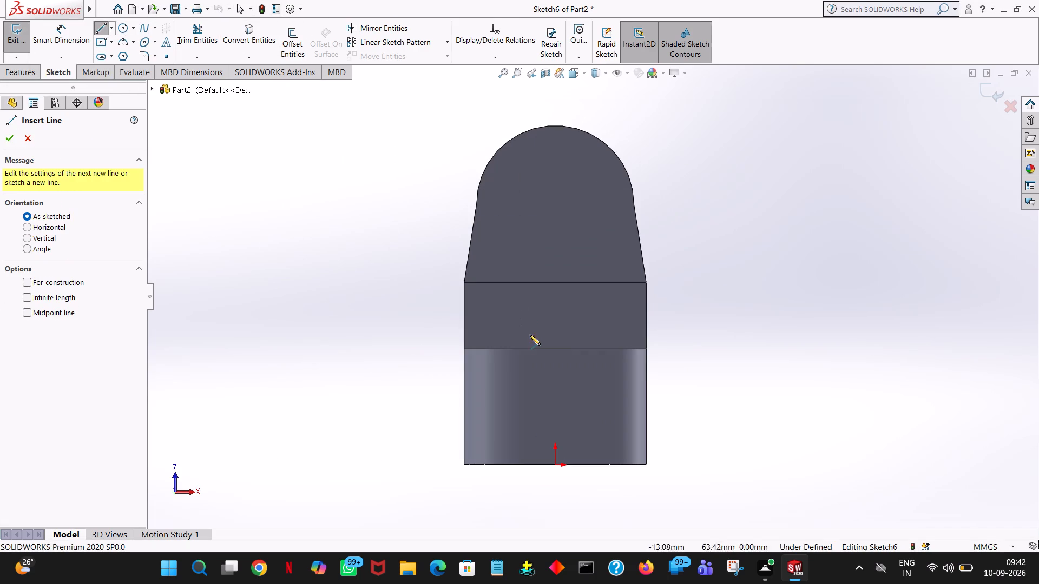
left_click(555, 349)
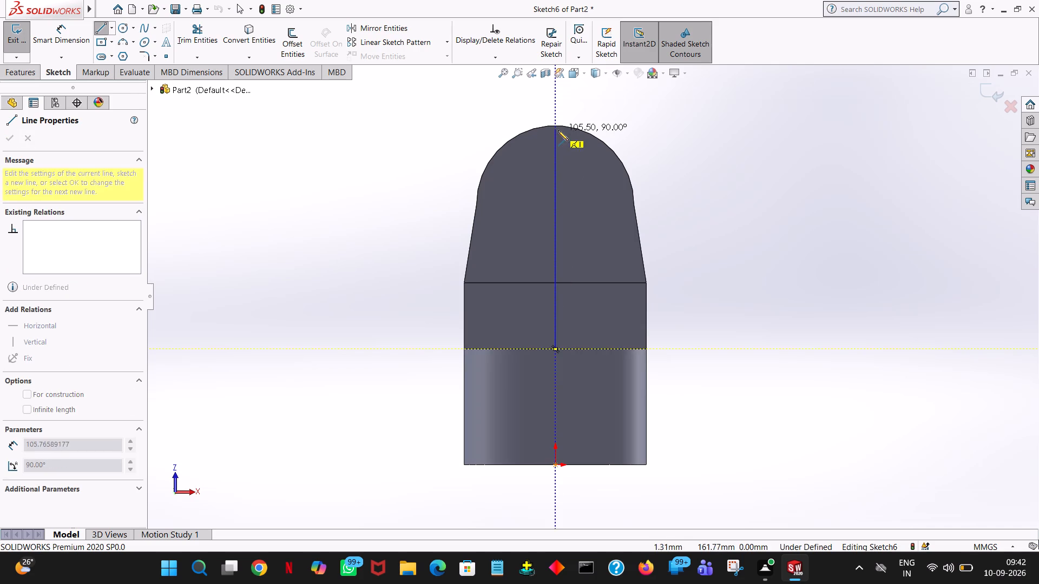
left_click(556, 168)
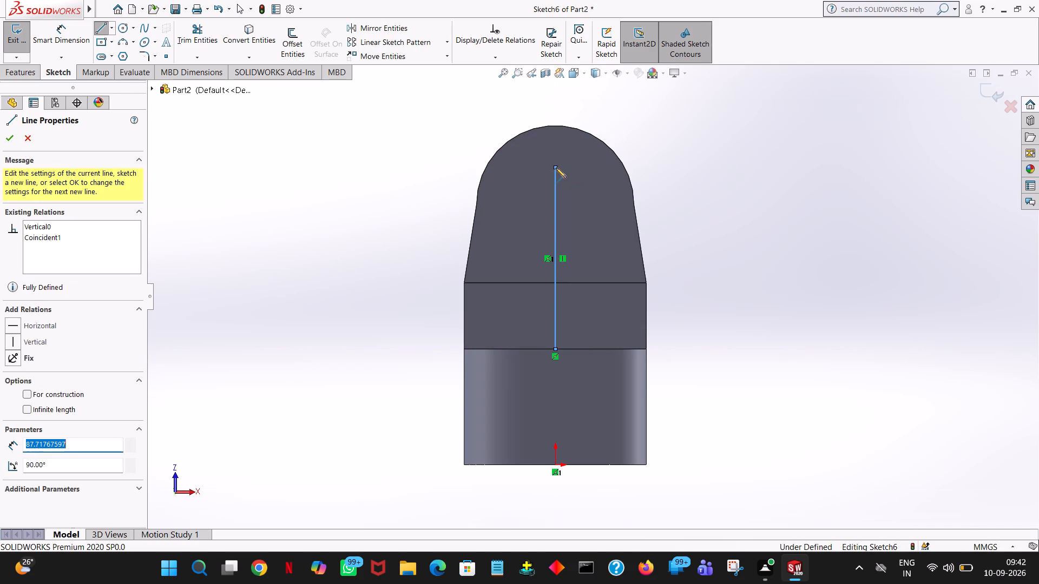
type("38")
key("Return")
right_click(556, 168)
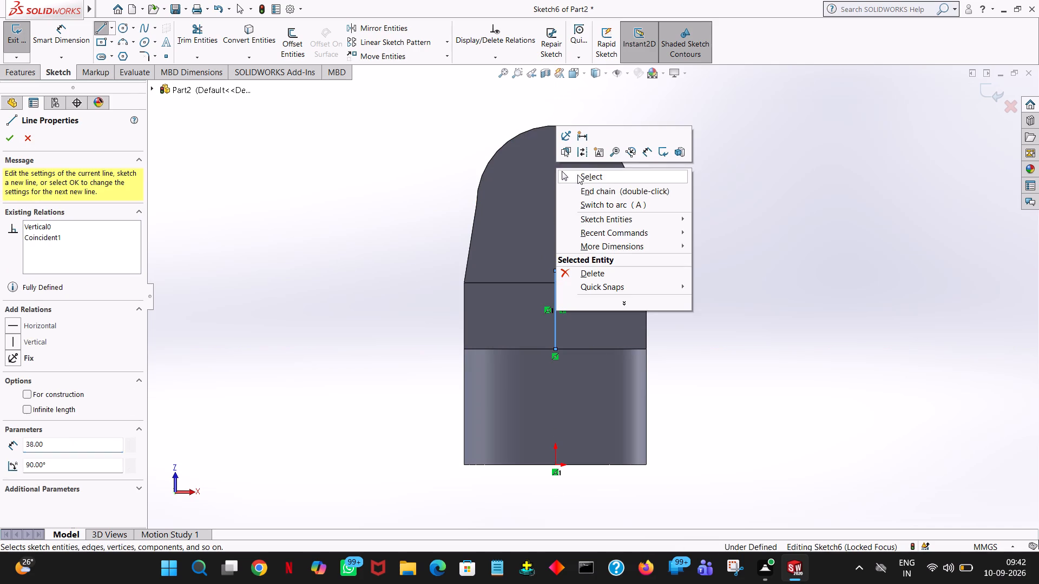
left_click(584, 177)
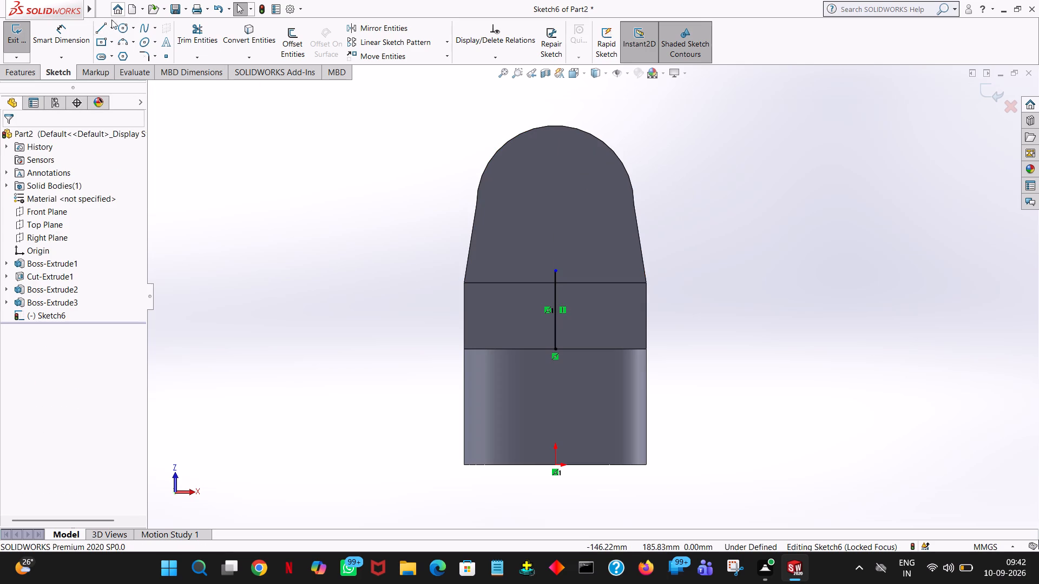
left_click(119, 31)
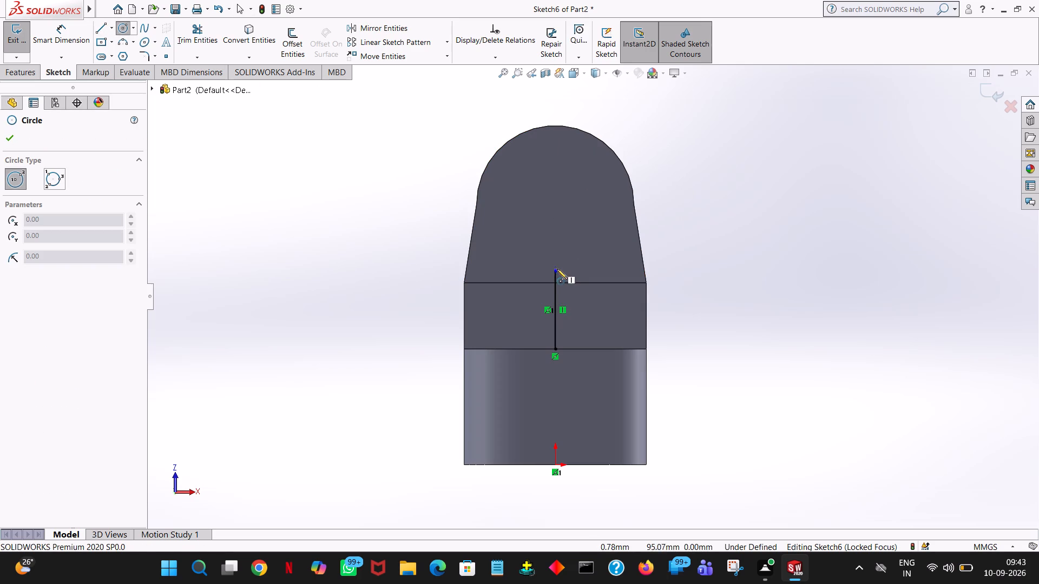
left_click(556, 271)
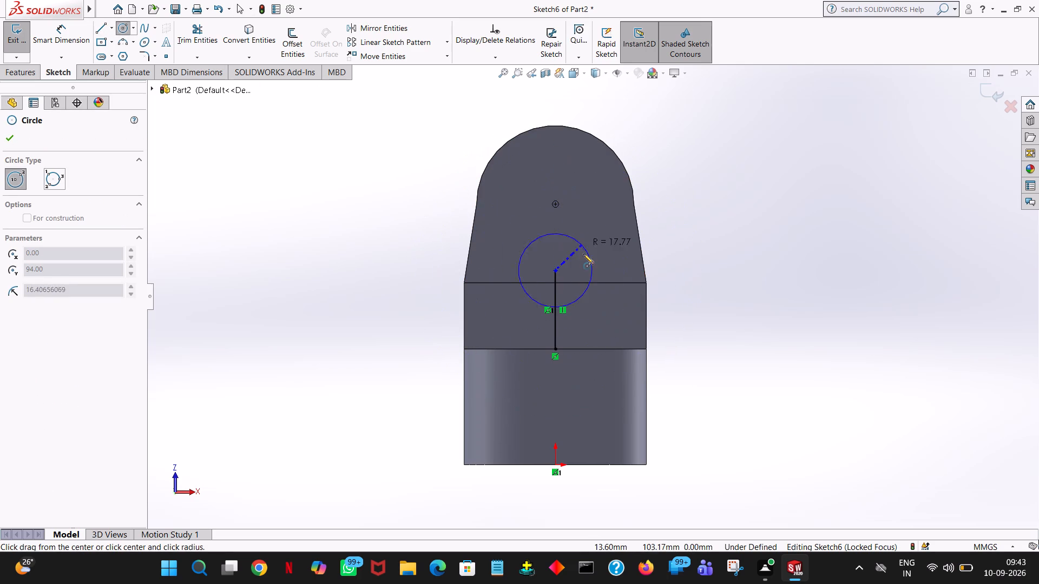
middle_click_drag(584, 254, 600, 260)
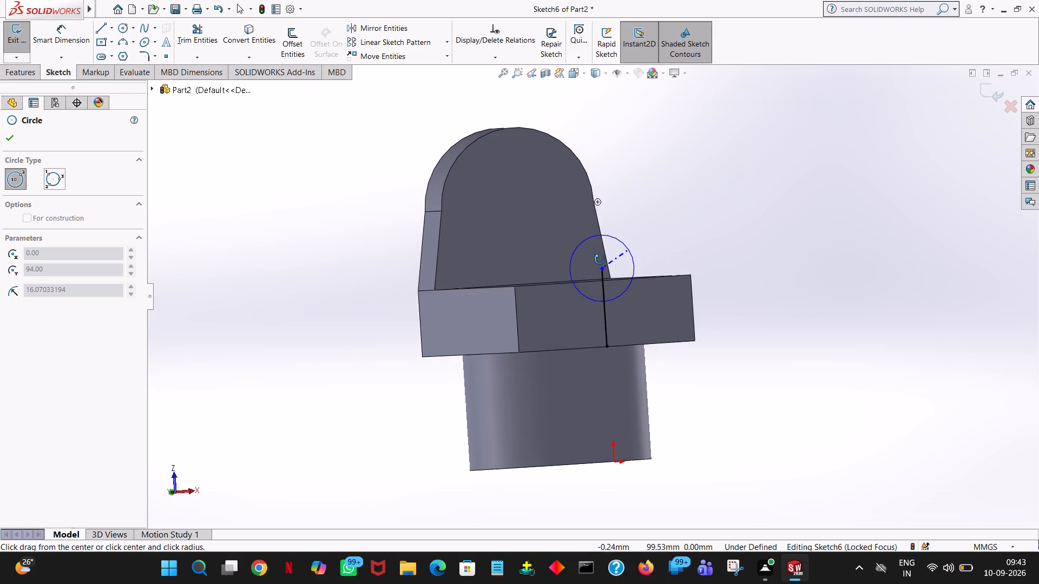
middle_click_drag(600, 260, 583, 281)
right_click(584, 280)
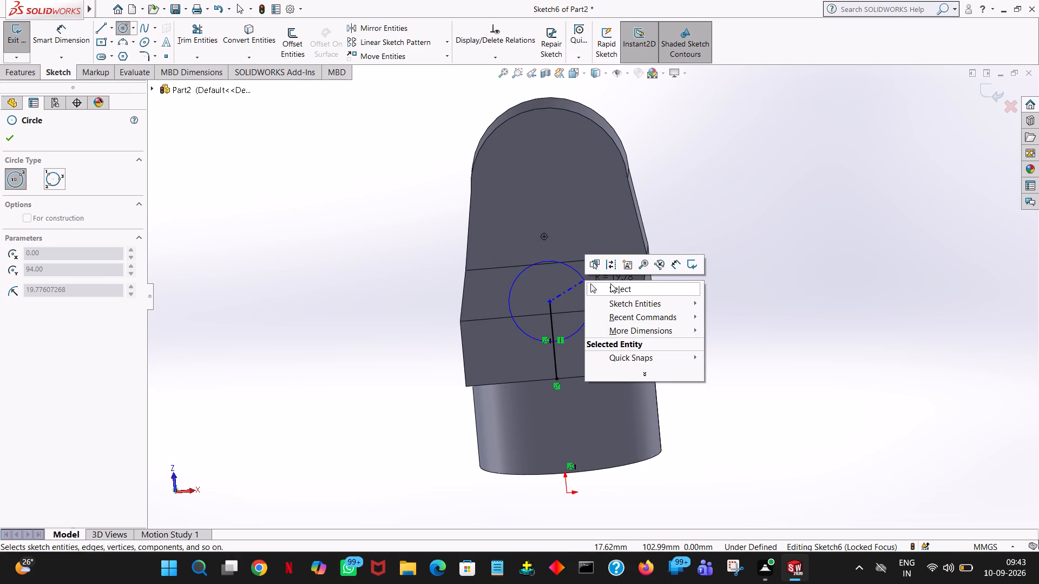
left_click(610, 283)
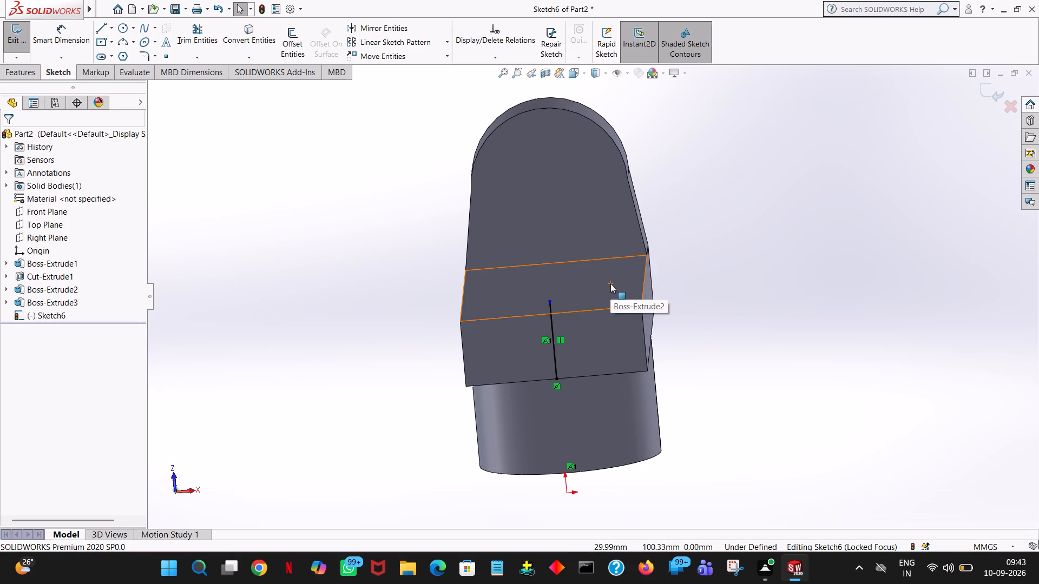
Remove the vertical line that starts on the end face's lower edge with Trim Entities, viewing the sketch face-on.
key("space")
left_click(136, 83)
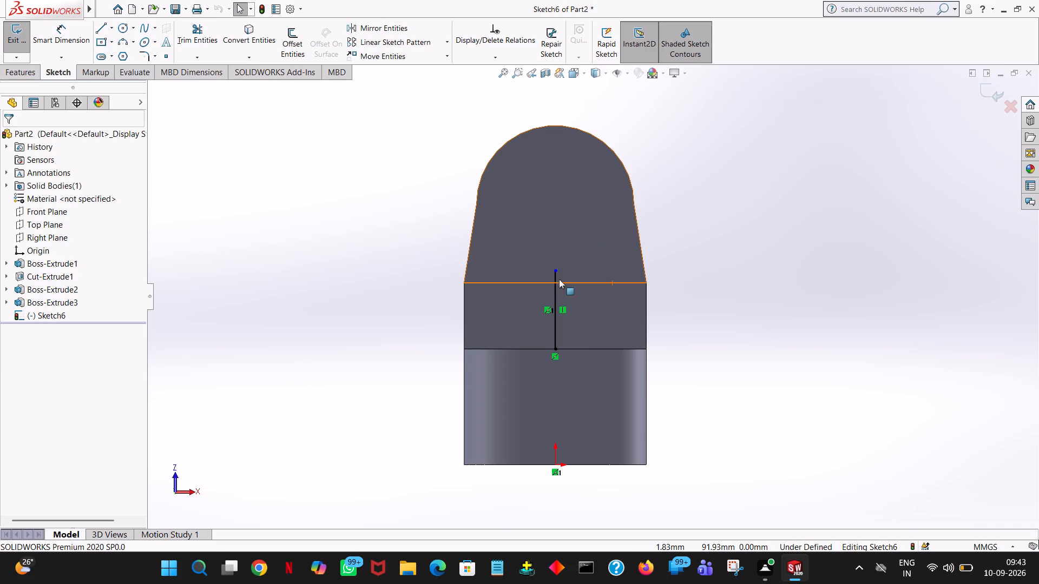
left_click(206, 32)
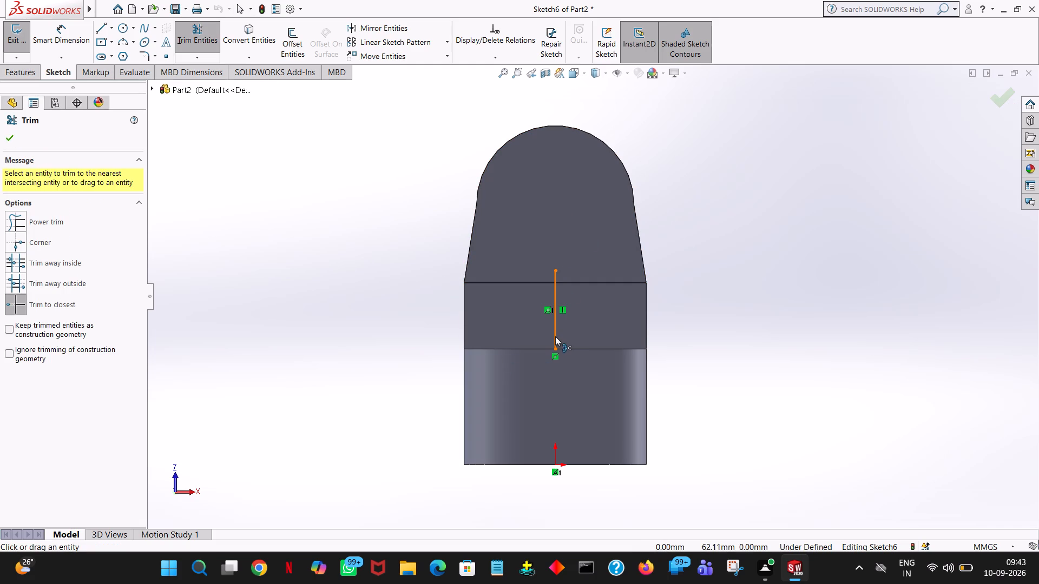
left_click(555, 336)
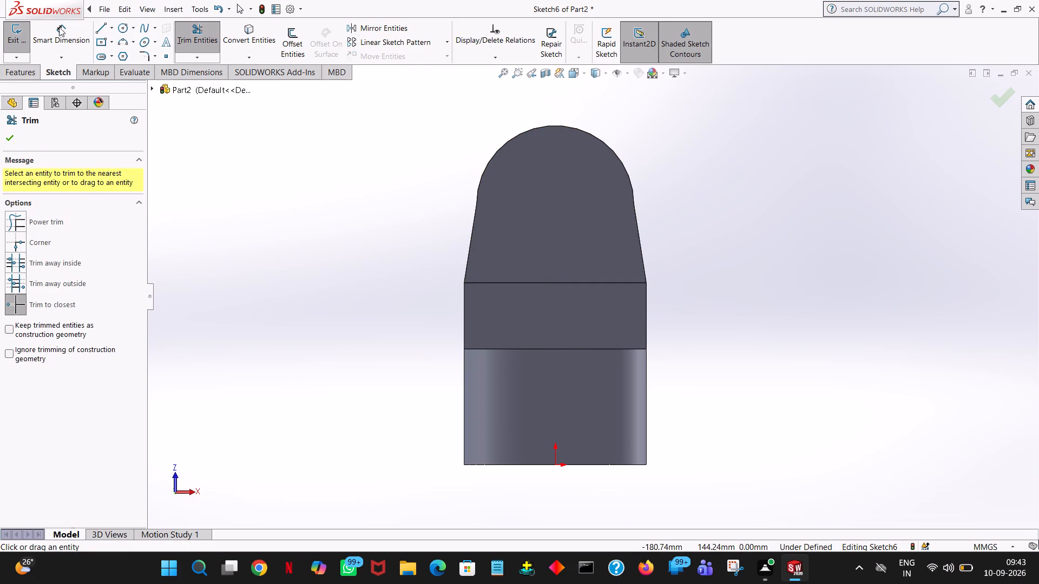
Sketch a 38 mm vertical line upward from the midpoint of the plate end face's upper edge.
left_click(95, 25)
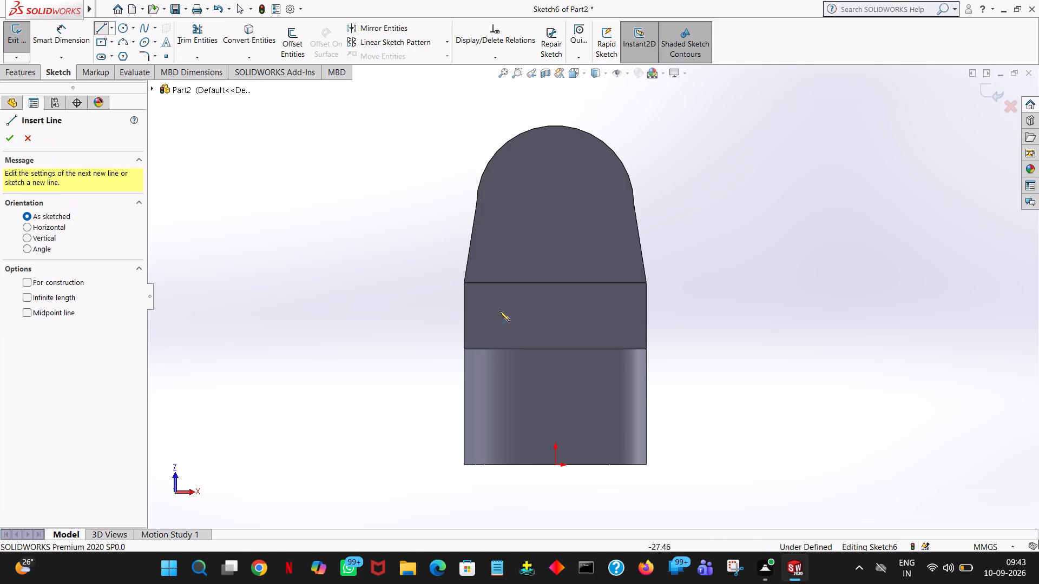
left_click(554, 281)
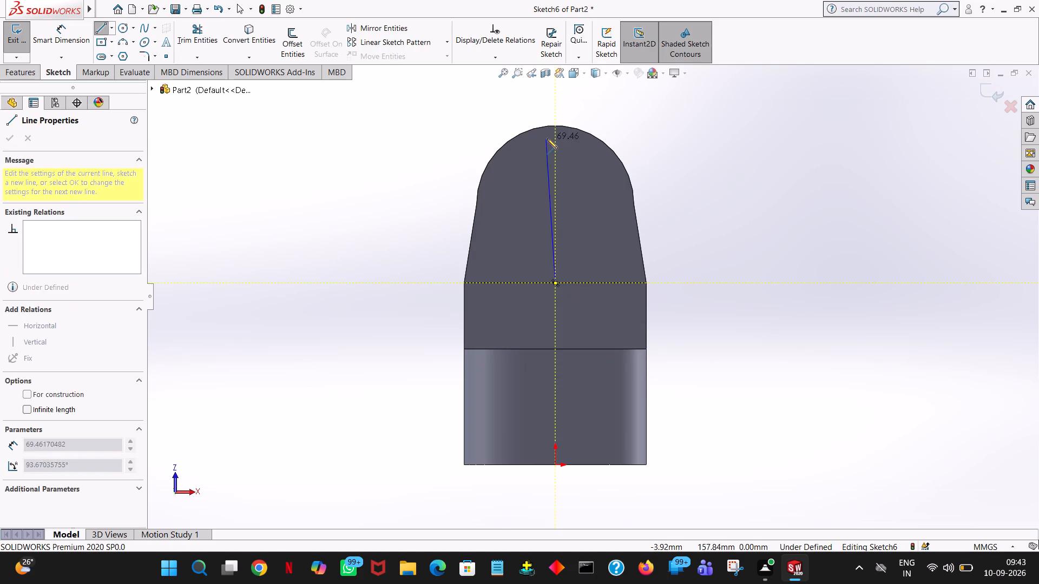
left_click(556, 187)
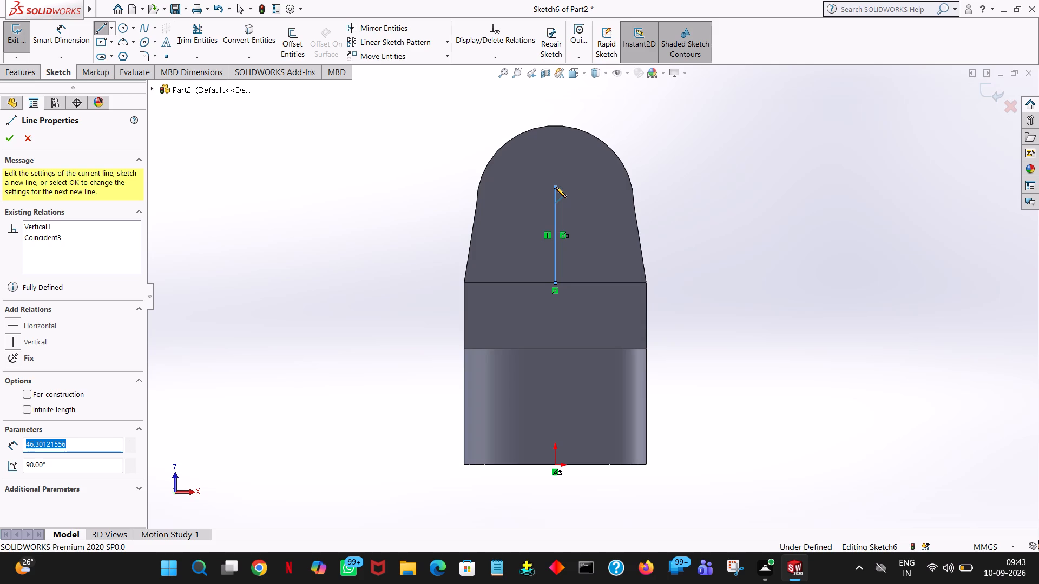
type("38")
key("Return")
right_click(556, 187)
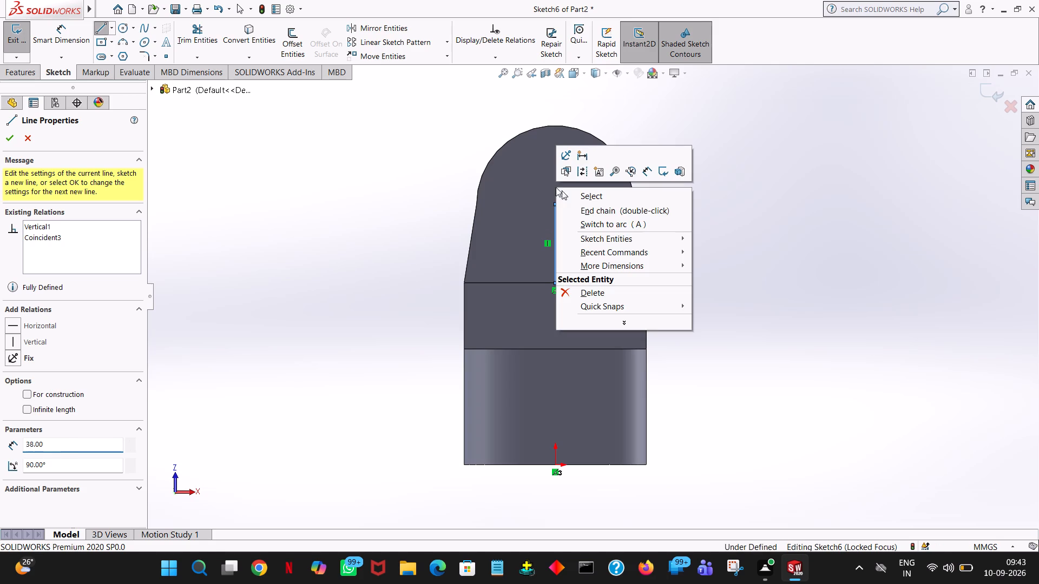
left_click(569, 193)
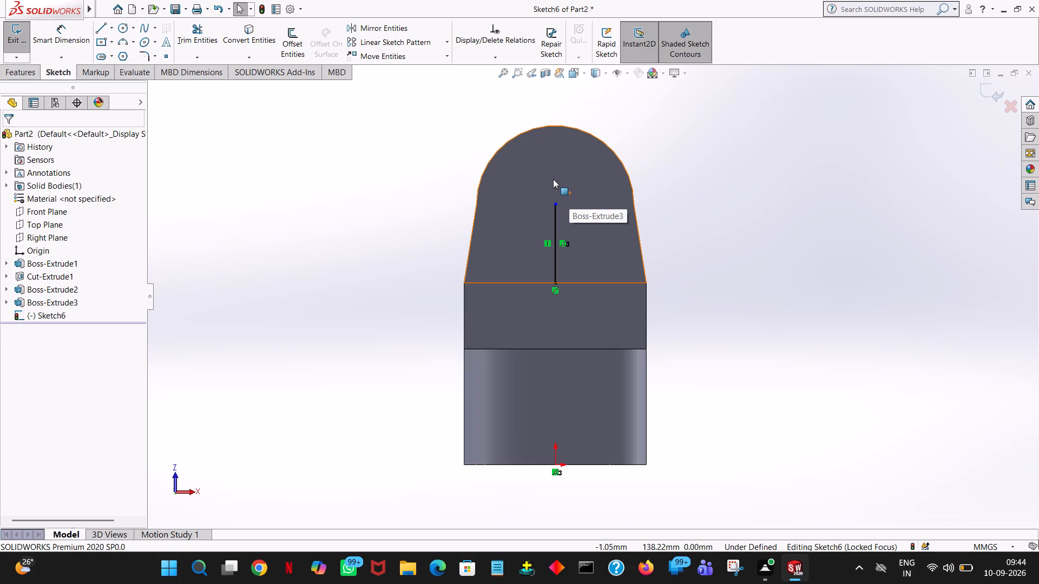
Sketch a 38 mm radius circle centred on the line's upper endpoint, reaching down to the plate's upper edge.
left_click(123, 28)
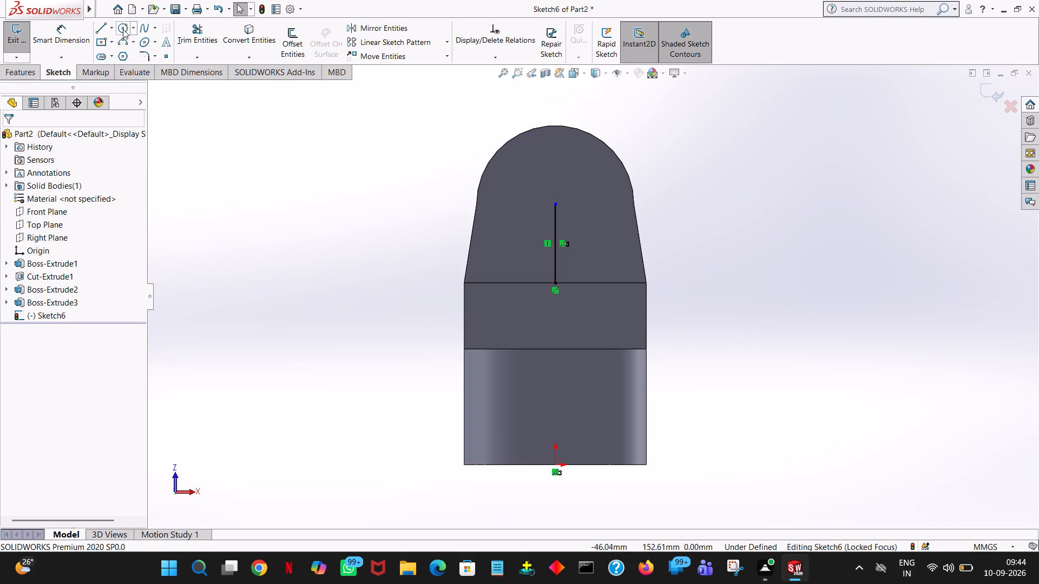
left_click(556, 205)
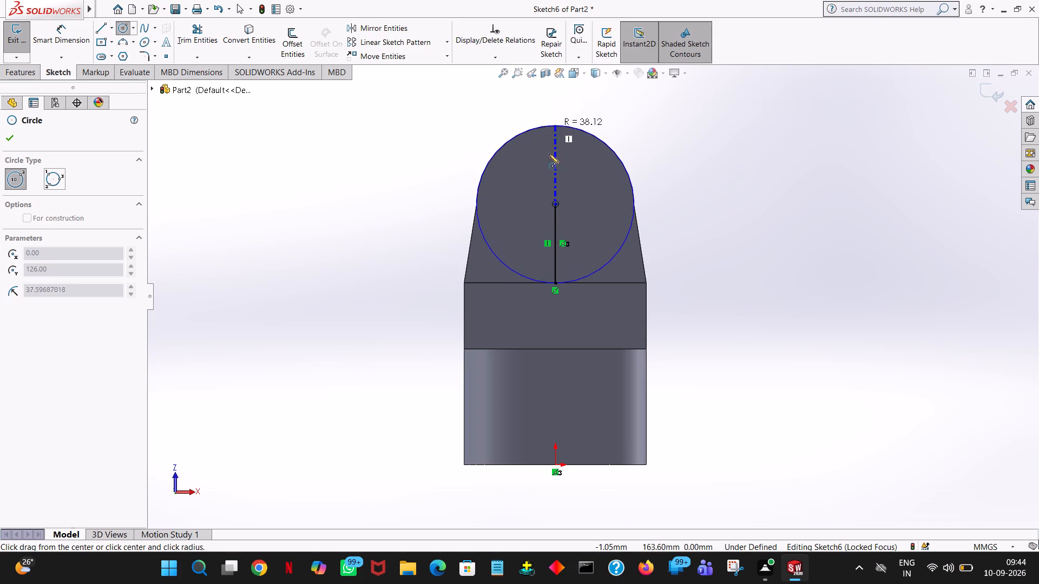
left_click(556, 286)
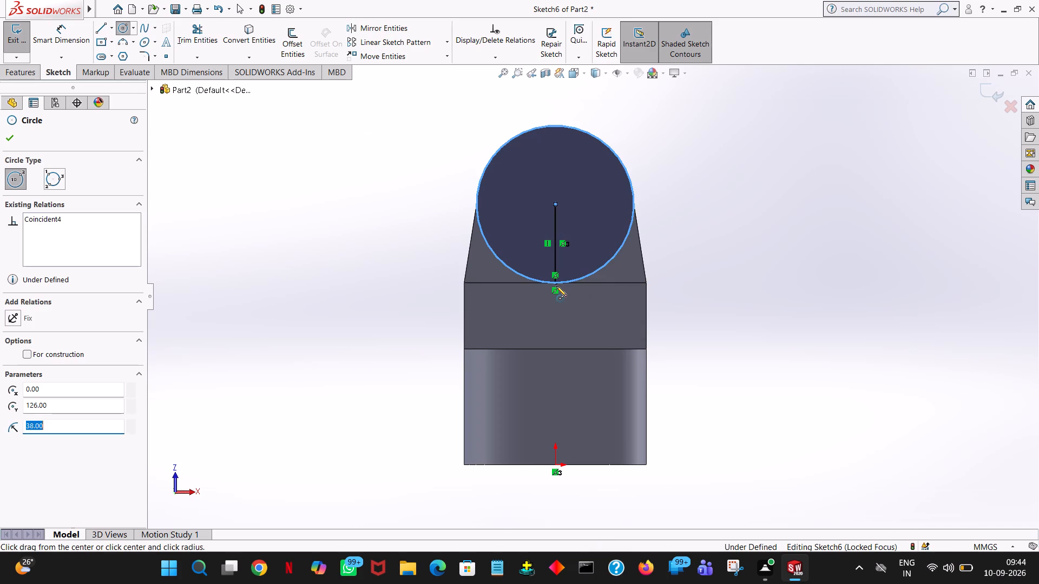
right_click(556, 286)
left_click(583, 295)
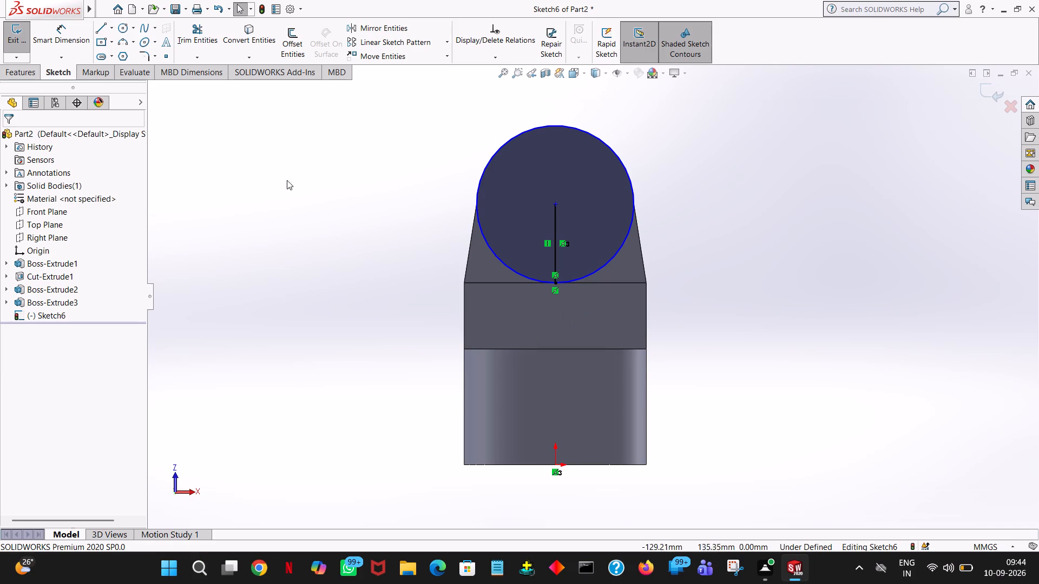
Sketch connected lines from one side quadrant of the circle to the plate's upper corner, 88 mm along its edge, and up to the opposite quadrant.
left_click(101, 31)
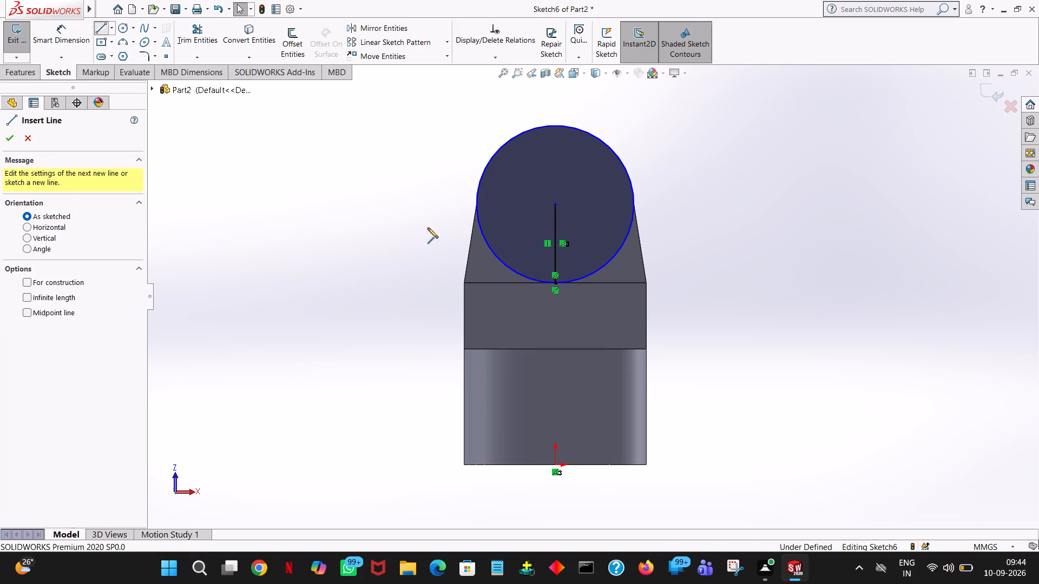
left_click(476, 204)
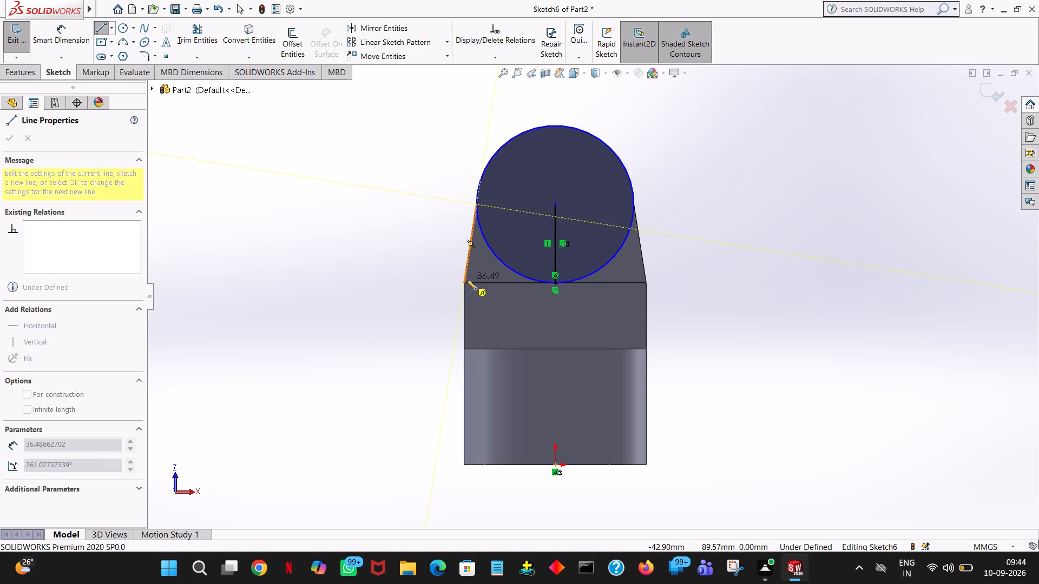
left_click(463, 283)
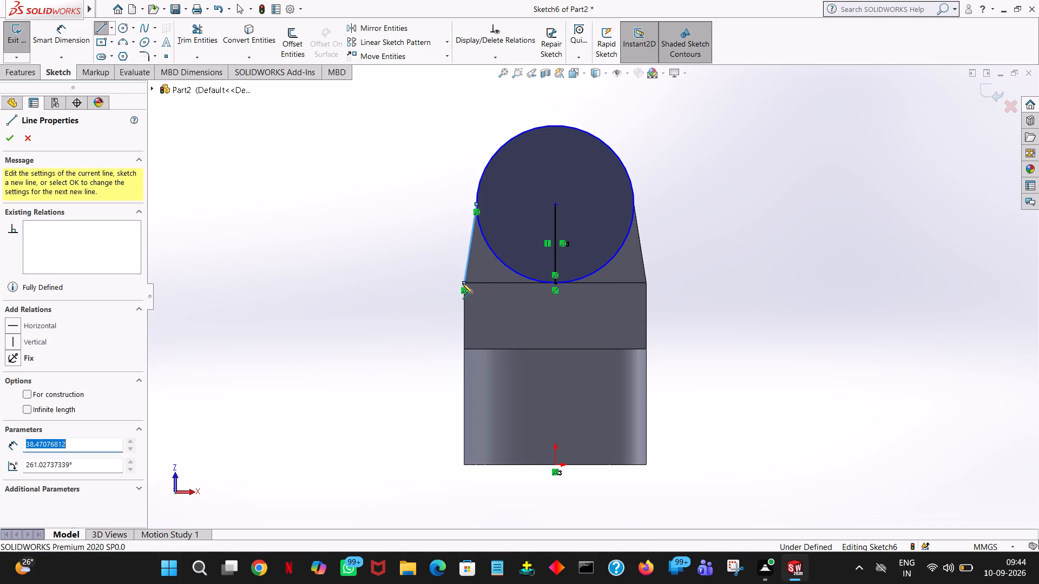
left_click(646, 283)
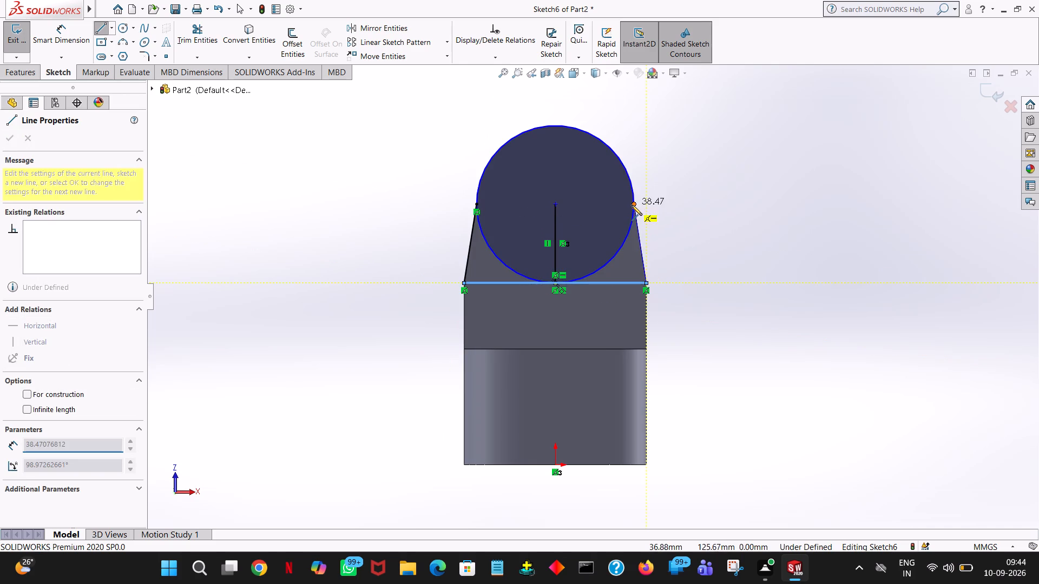
left_click(637, 204)
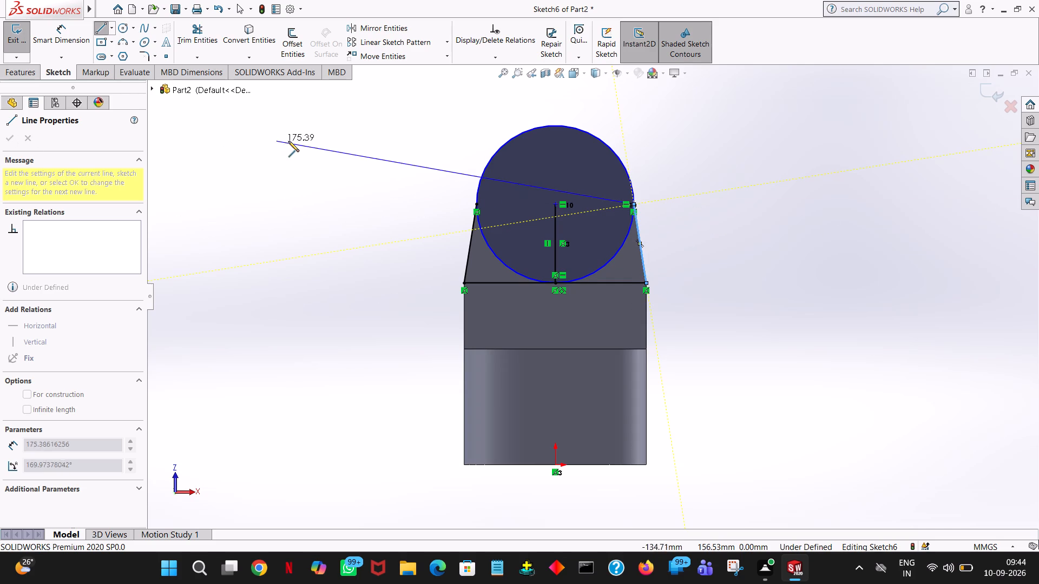
right_click(289, 141)
left_click(298, 148)
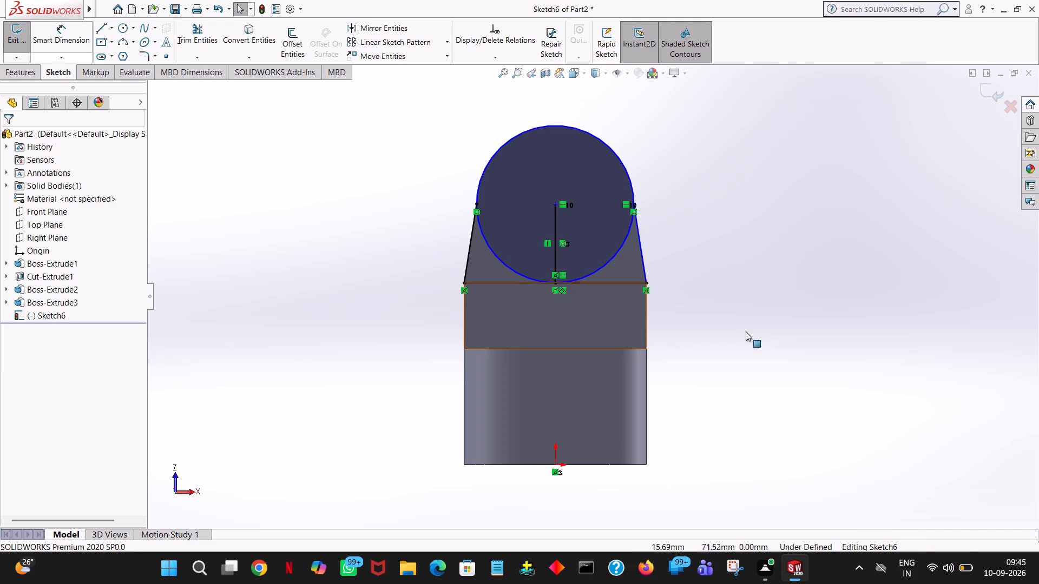
Trim away the circle's lower arcs and the vertical centre line, leaving only the closed lug outline.
middle_click_drag(779, 328, 788, 329)
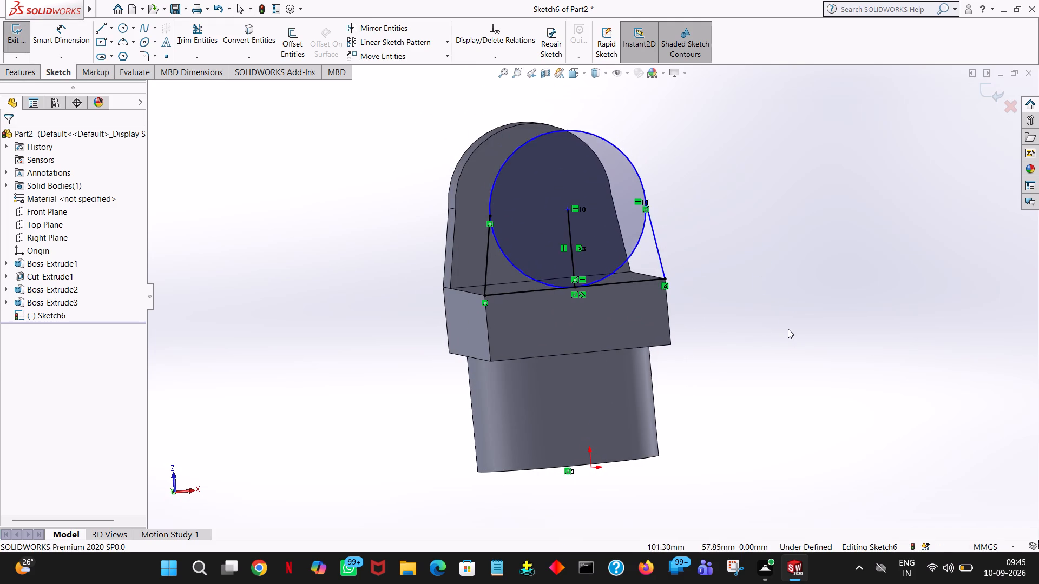
left_click(194, 30)
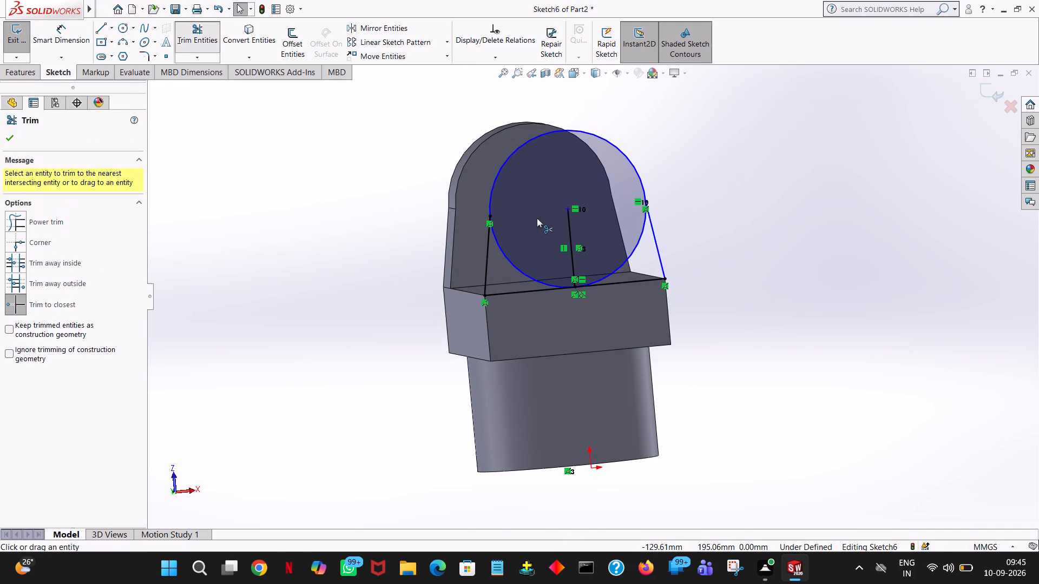
left_click(522, 273)
left_click(616, 274)
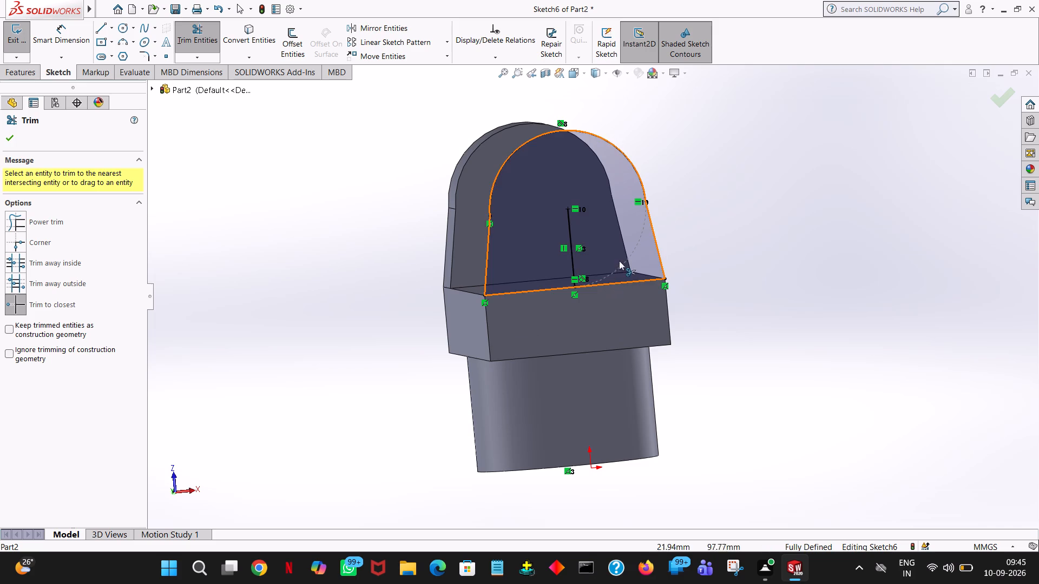
left_click(570, 233)
middle_click_drag(761, 268, 752, 238)
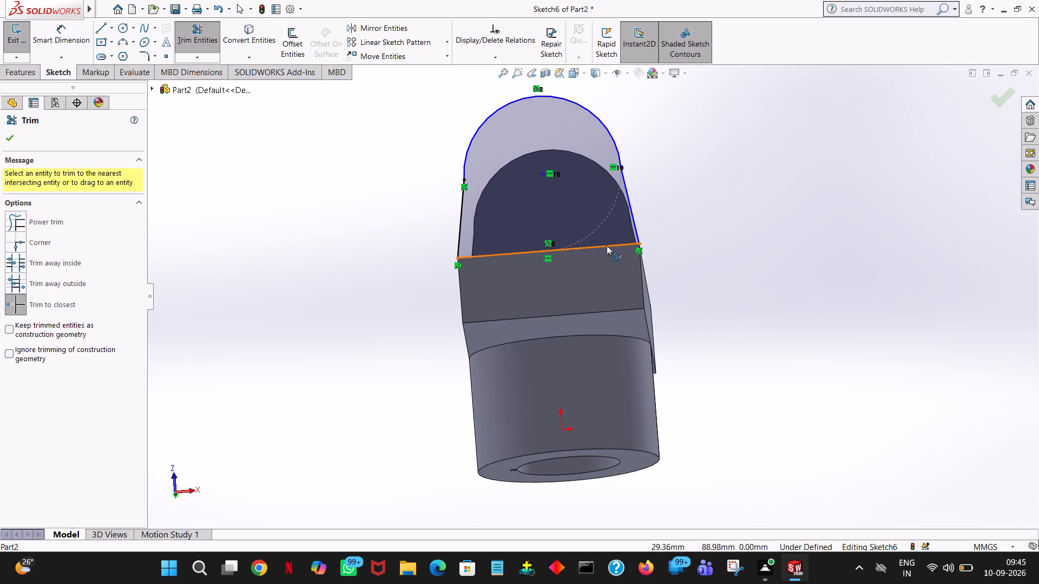
left_click(9, 143)
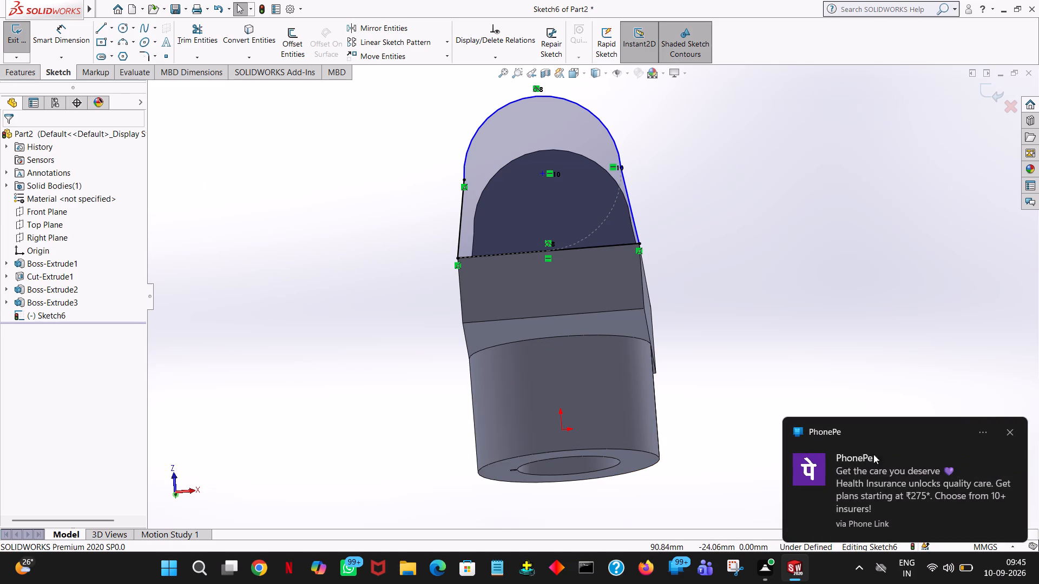
Extrude the lug profile 32 mm blind, reversing the direction so it runs inward over the plate.
left_click(1012, 429)
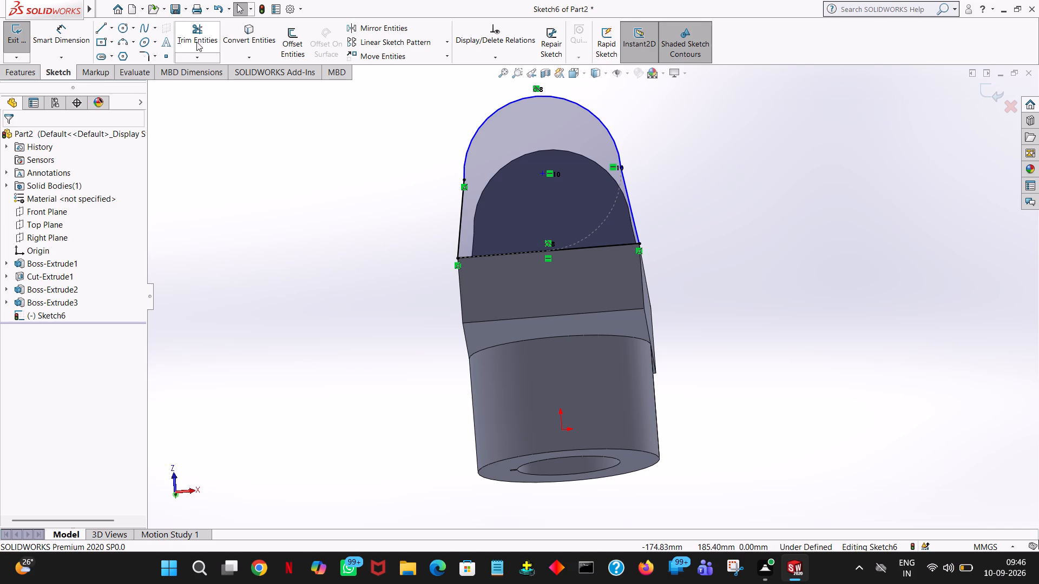
left_click(15, 72)
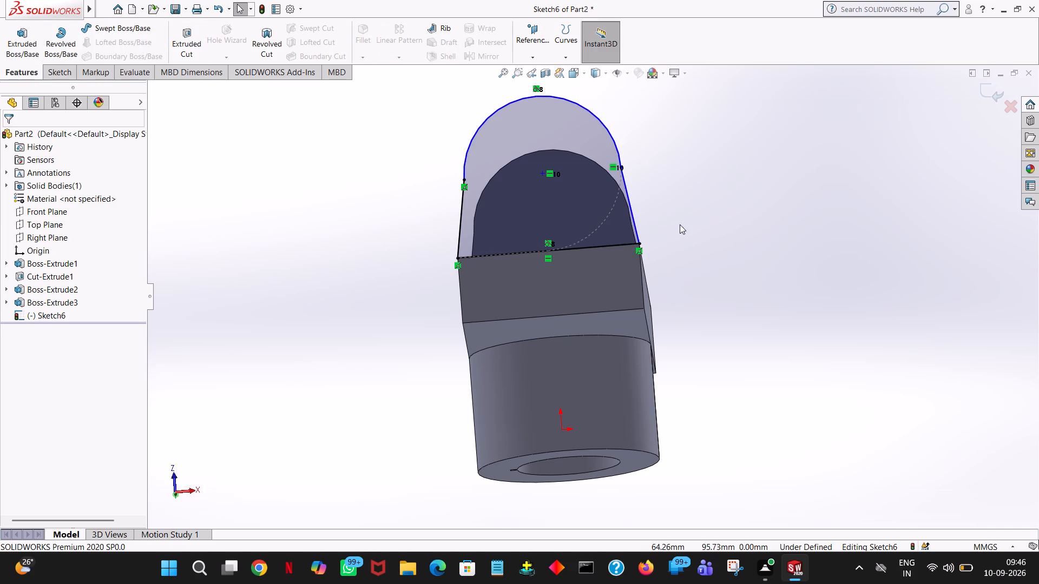
middle_click_drag(667, 227, 581, 240)
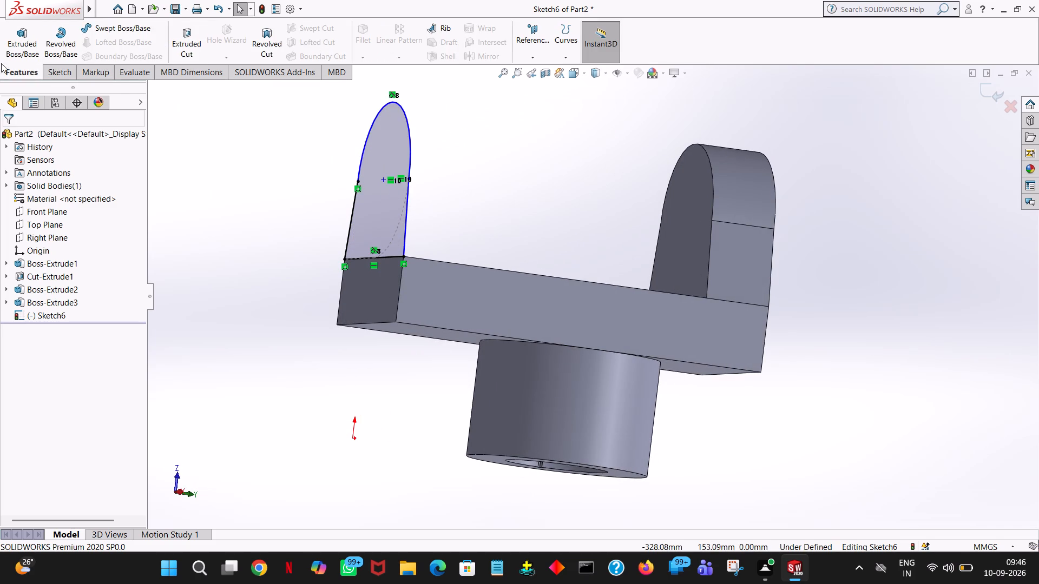
left_click(27, 53)
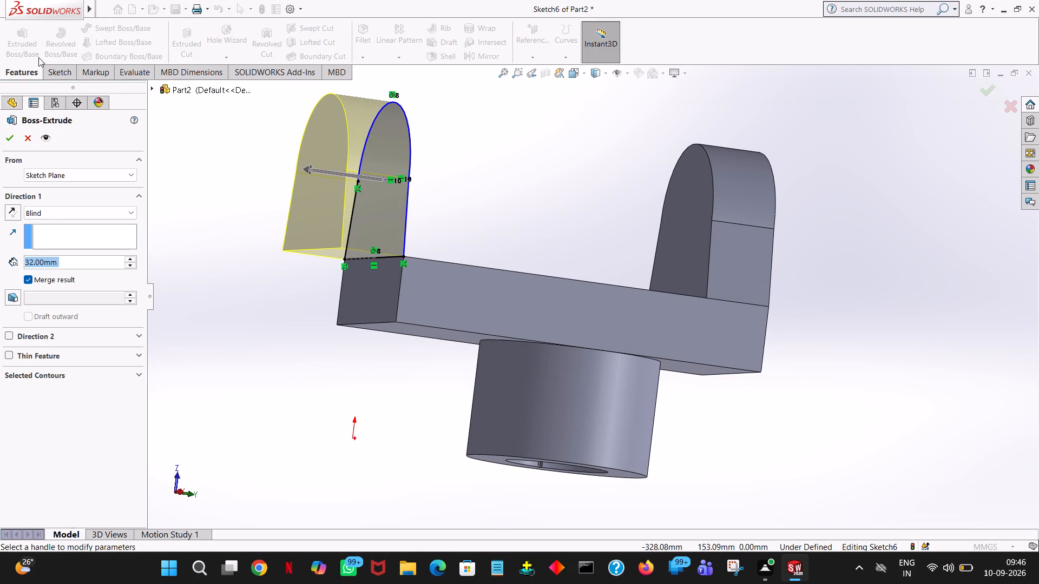
left_click(12, 218)
left_click(4, 135)
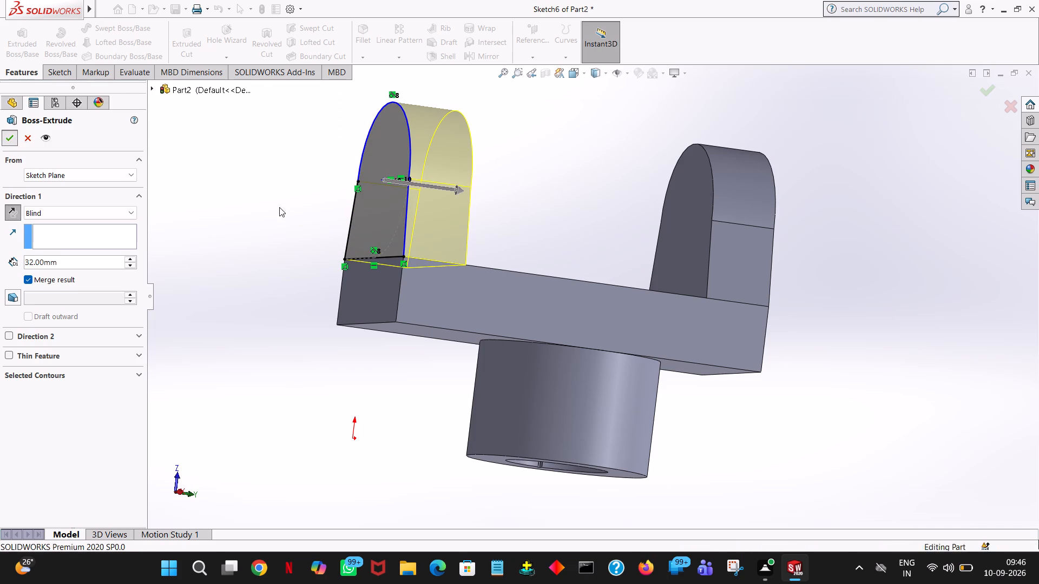
Begin a circle sketch for an Extruded Cut on the outer flat face of the first lug, viewing that face straight on.
left_click(642, 194)
middle_click_drag(645, 195, 695, 198)
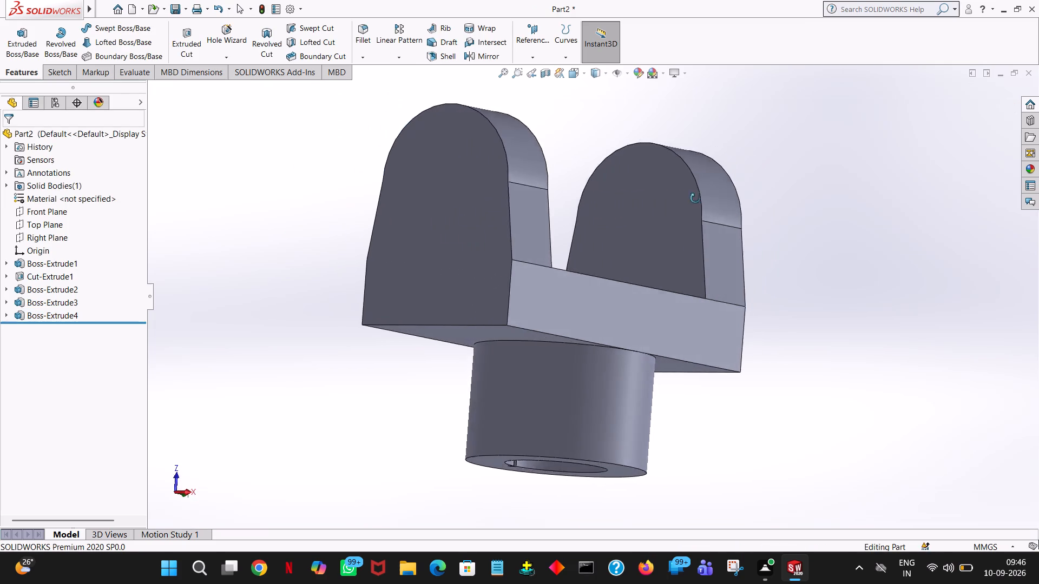
middle_click_drag(695, 198, 1028, 137)
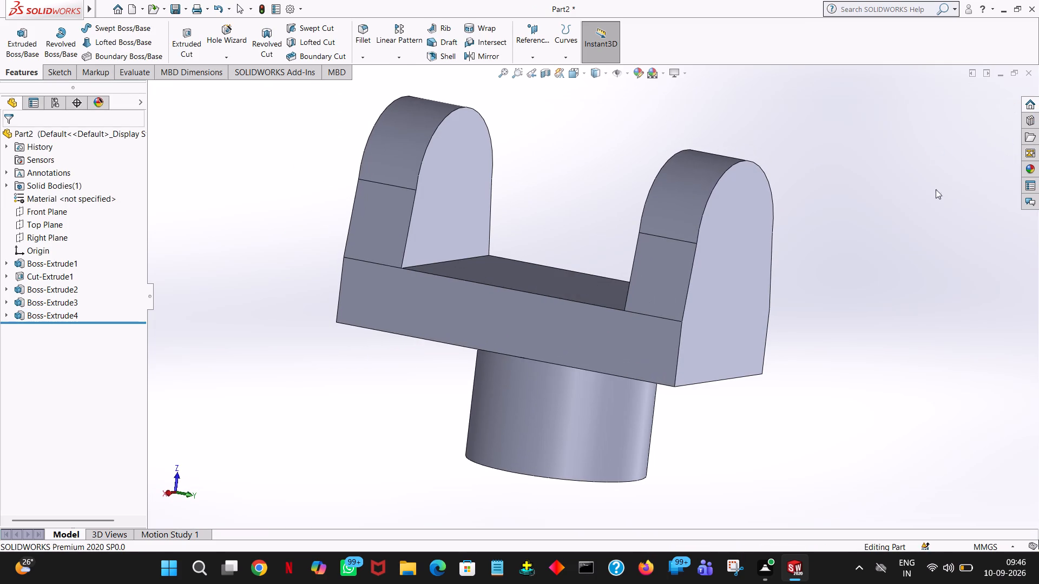
middle_click_drag(469, 306, 320, 322)
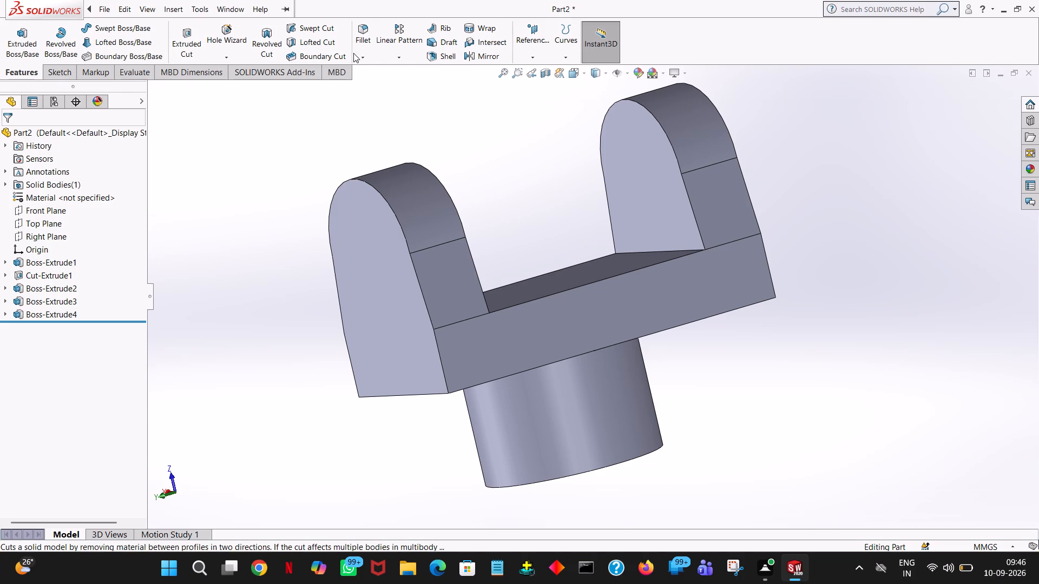
left_click(182, 42)
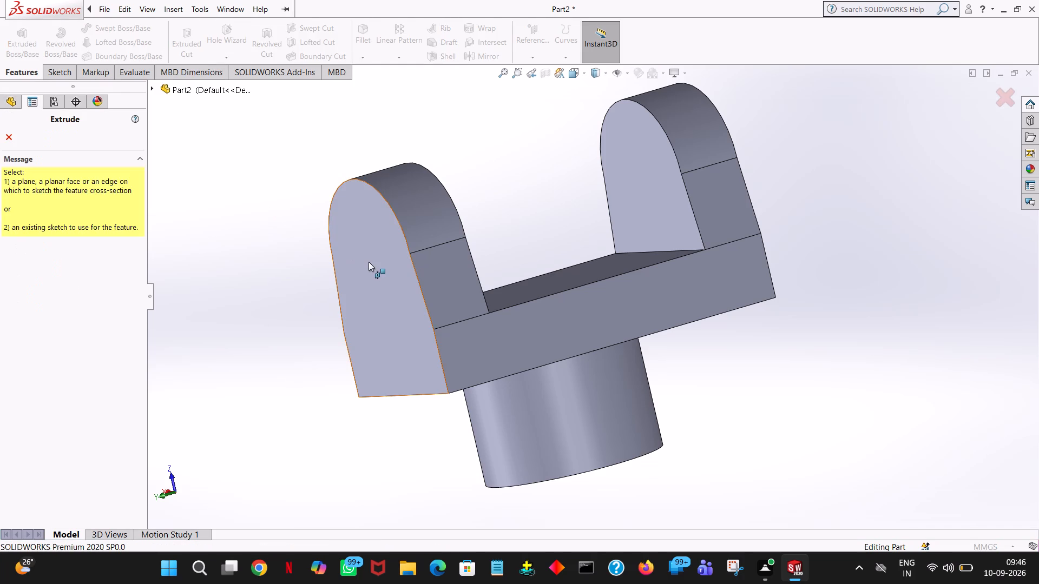
left_click(369, 262)
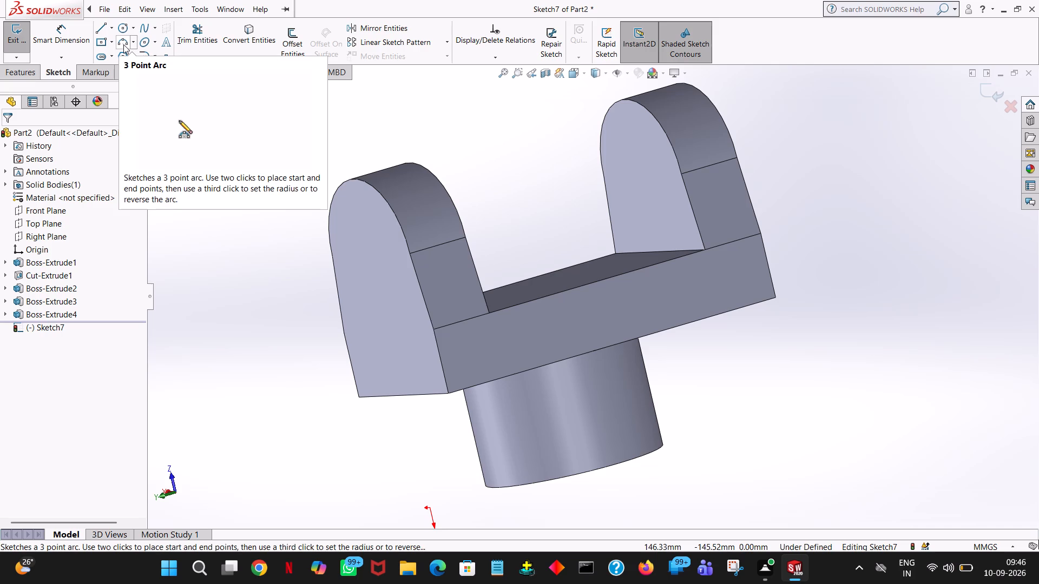
key("space")
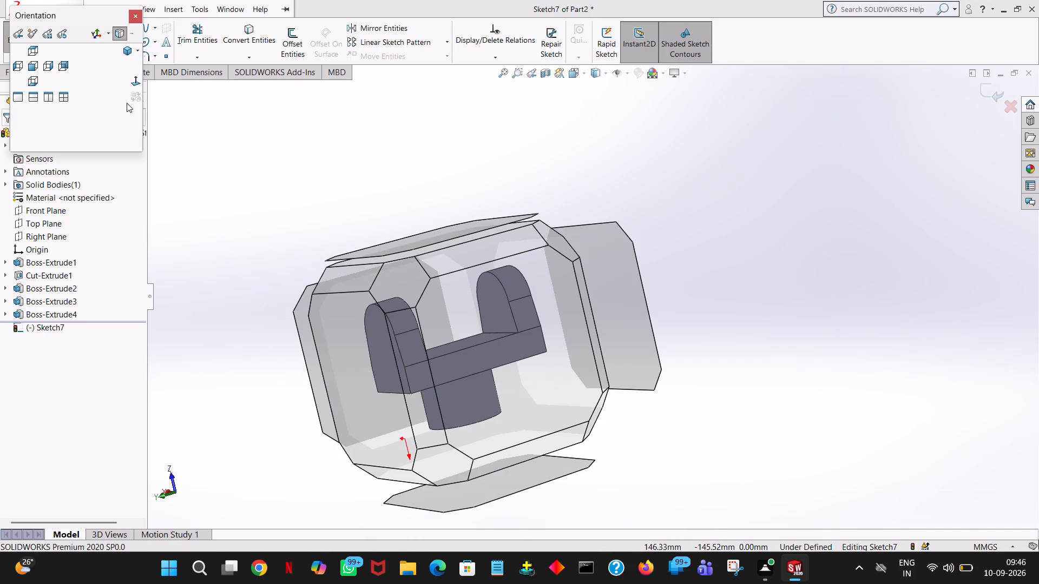
left_click(129, 81)
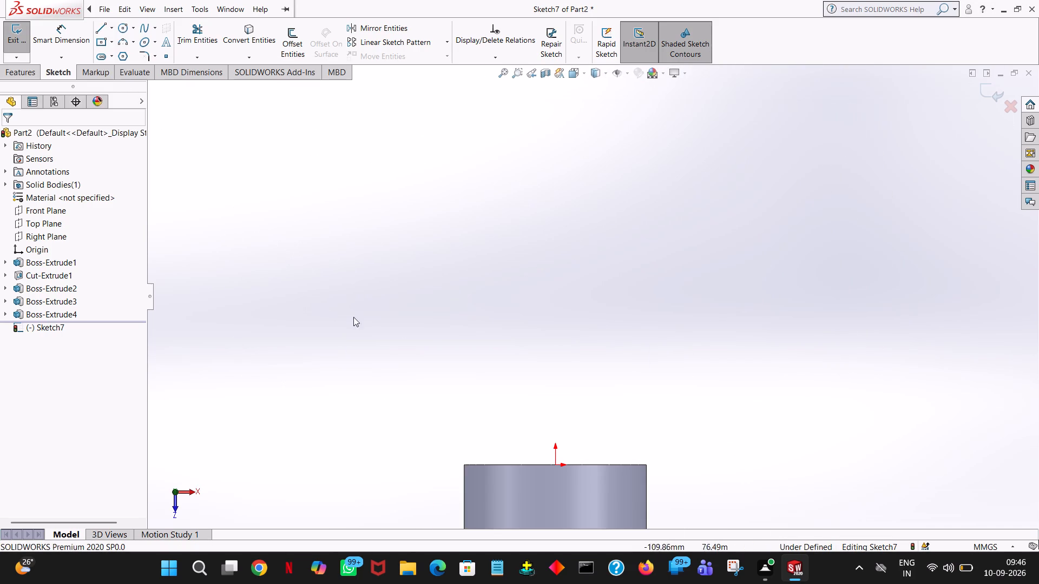
middle_click_drag(446, 335, 447, 54, "ctrl")
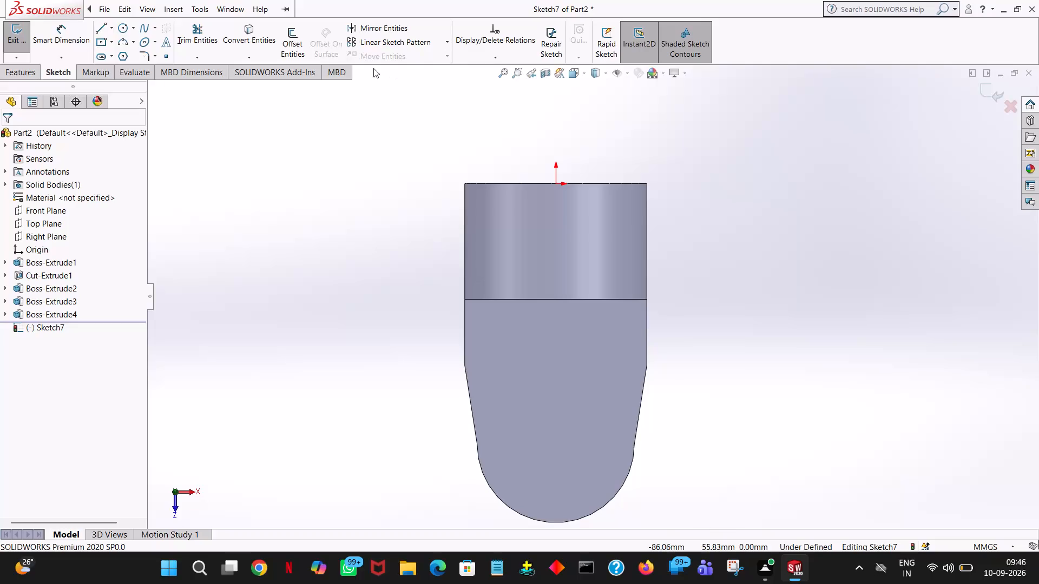
left_click(121, 26)
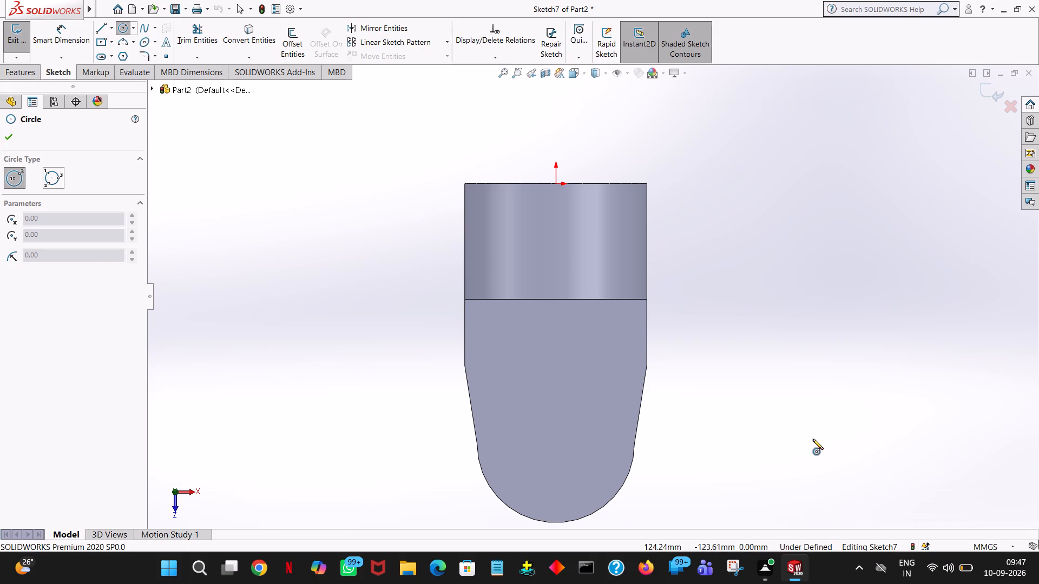
middle_click_drag(902, 381, 979, 316)
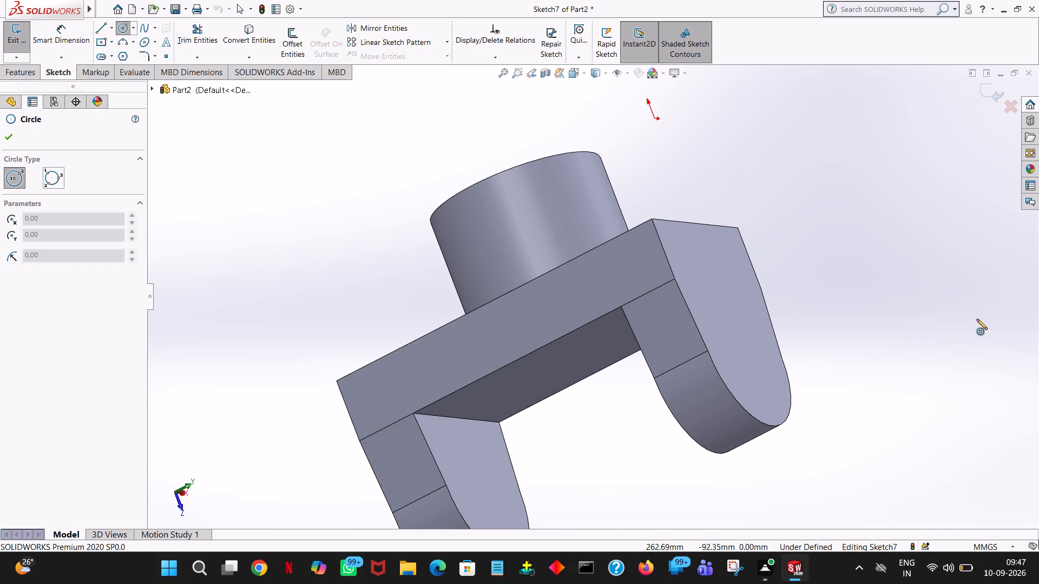
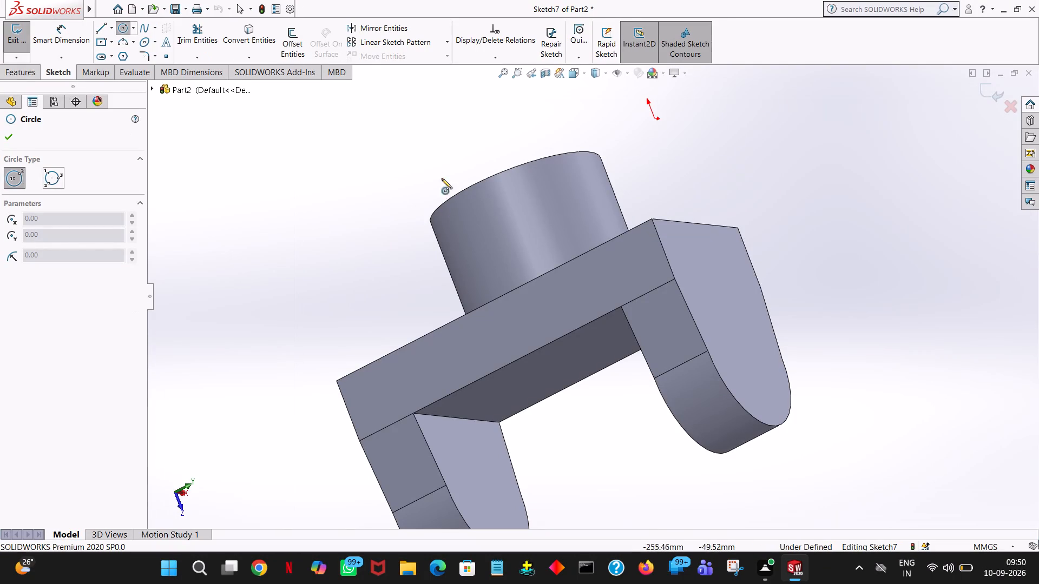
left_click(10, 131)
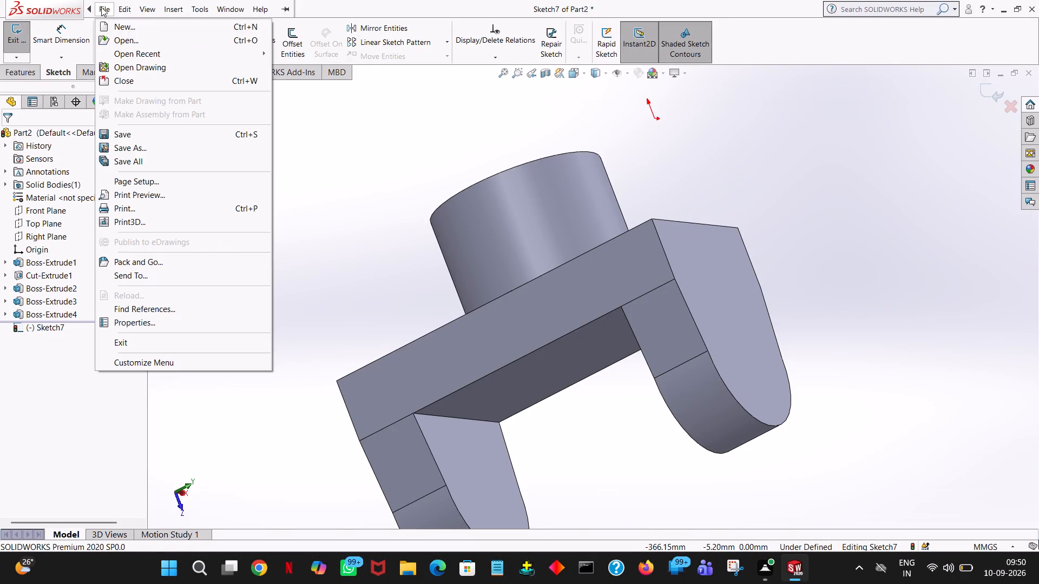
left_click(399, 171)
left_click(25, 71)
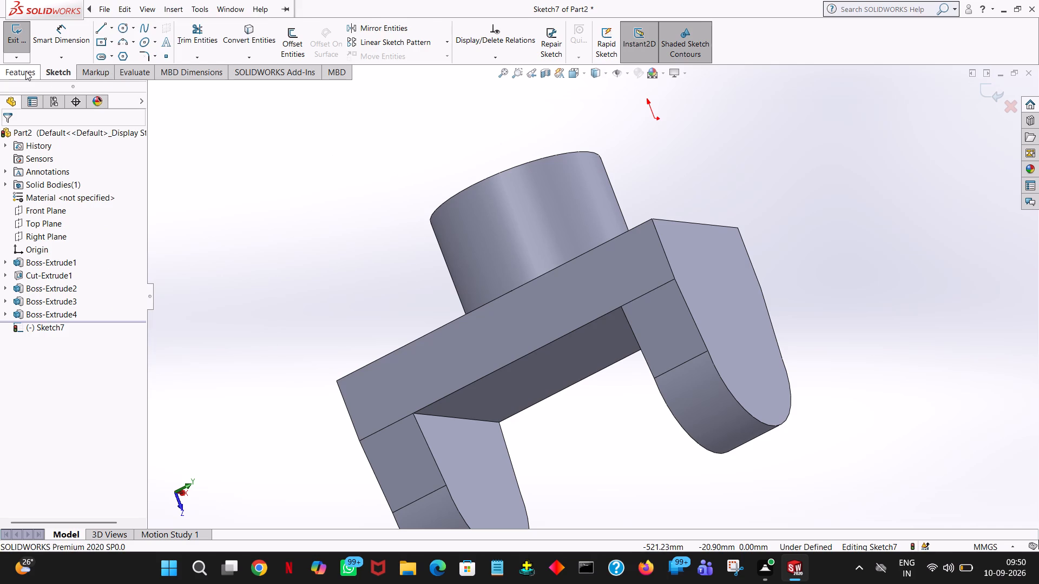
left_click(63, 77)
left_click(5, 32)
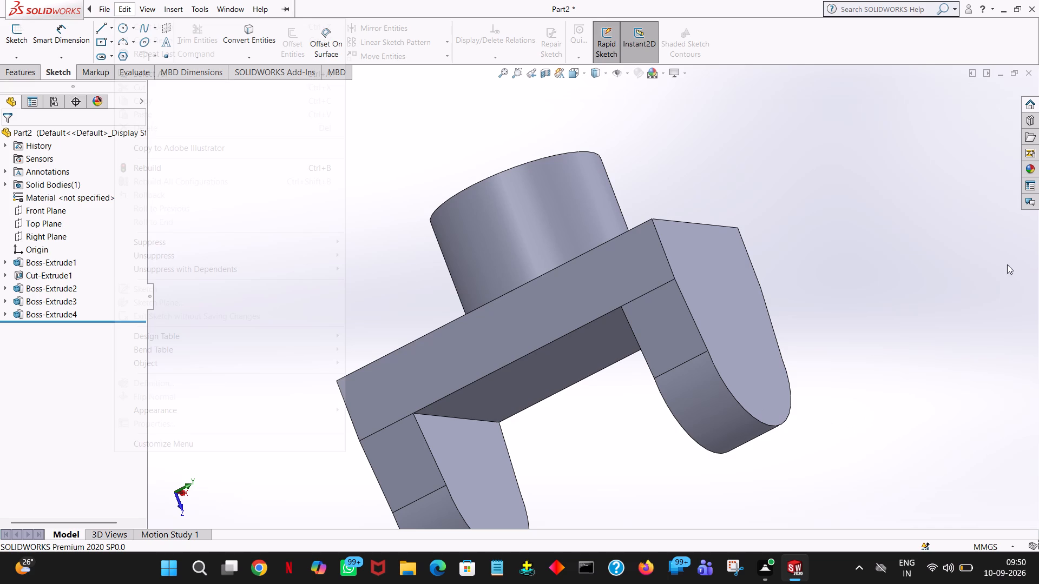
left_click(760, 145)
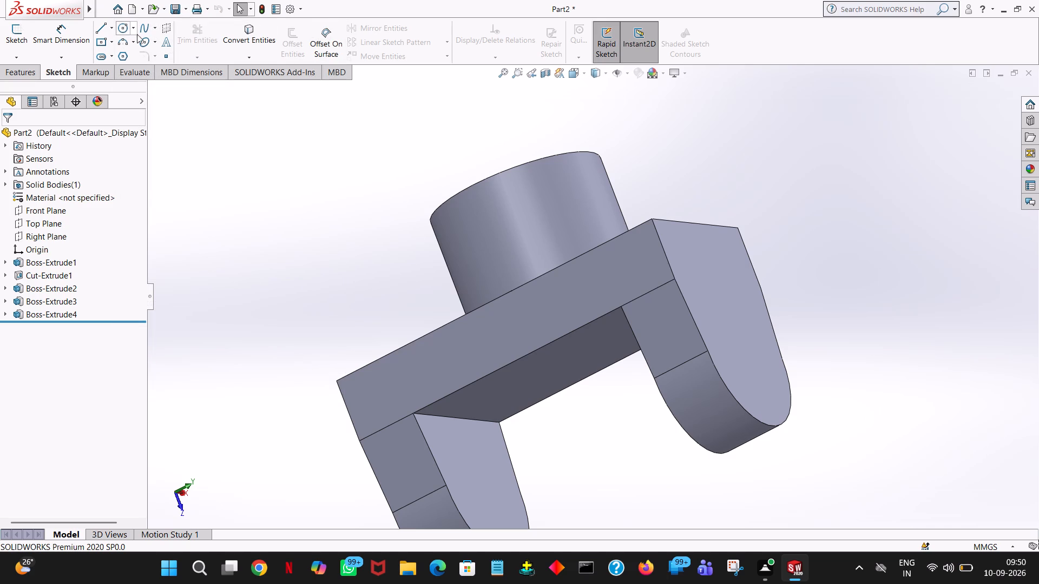
Sketch a 16 mm radius circle on the lug's outer flat face, centred on its vertical centreline about 131 mm from the origin.
left_click(6, 70)
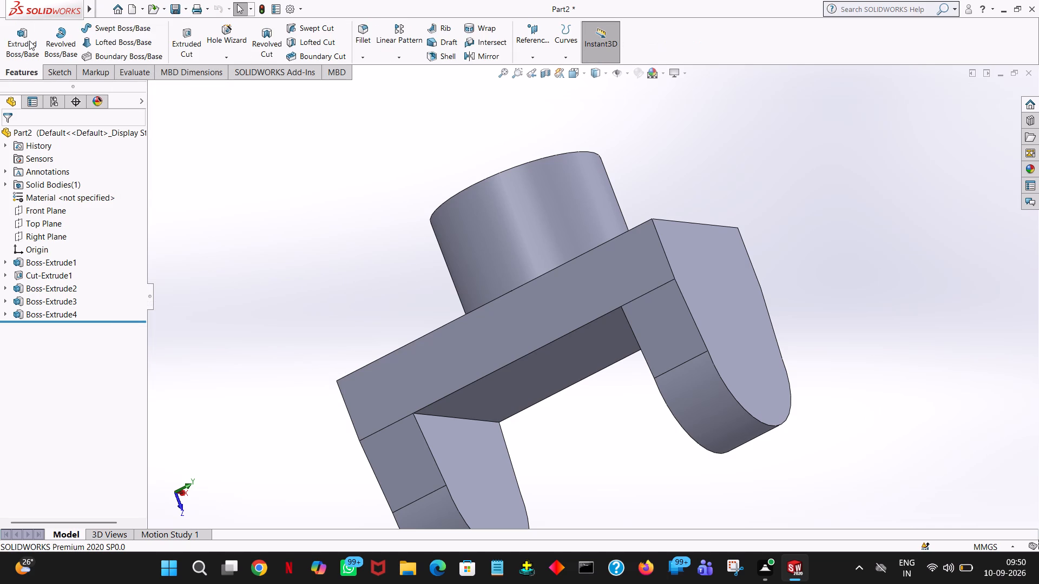
left_click(28, 31)
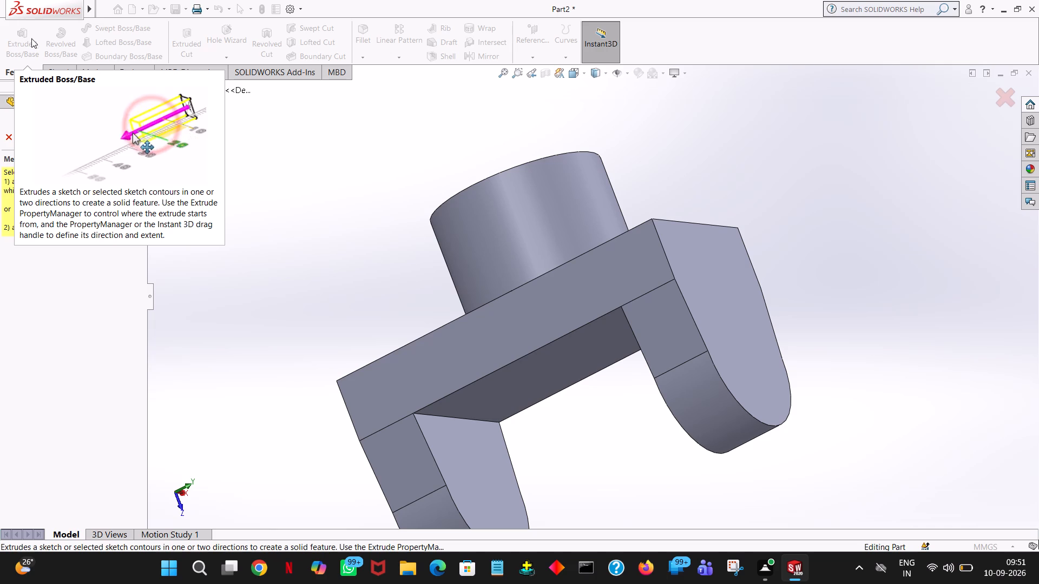
left_click(713, 300)
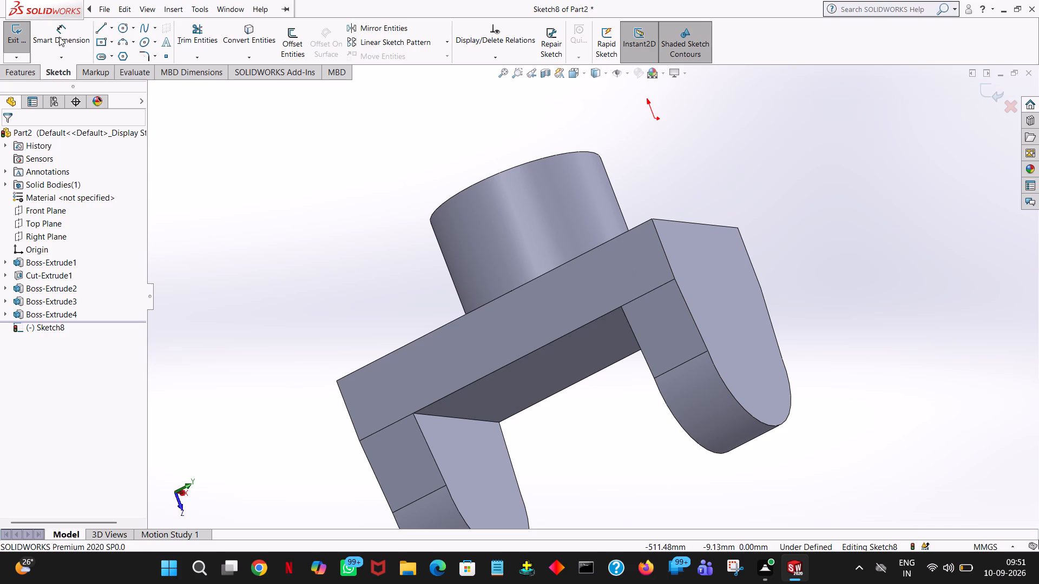
key("space")
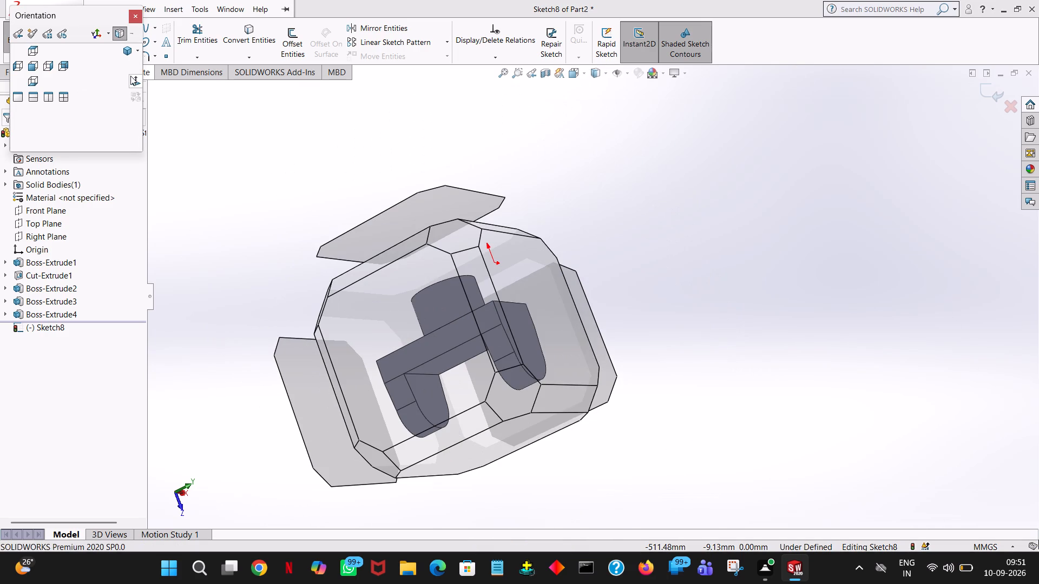
left_click(131, 79)
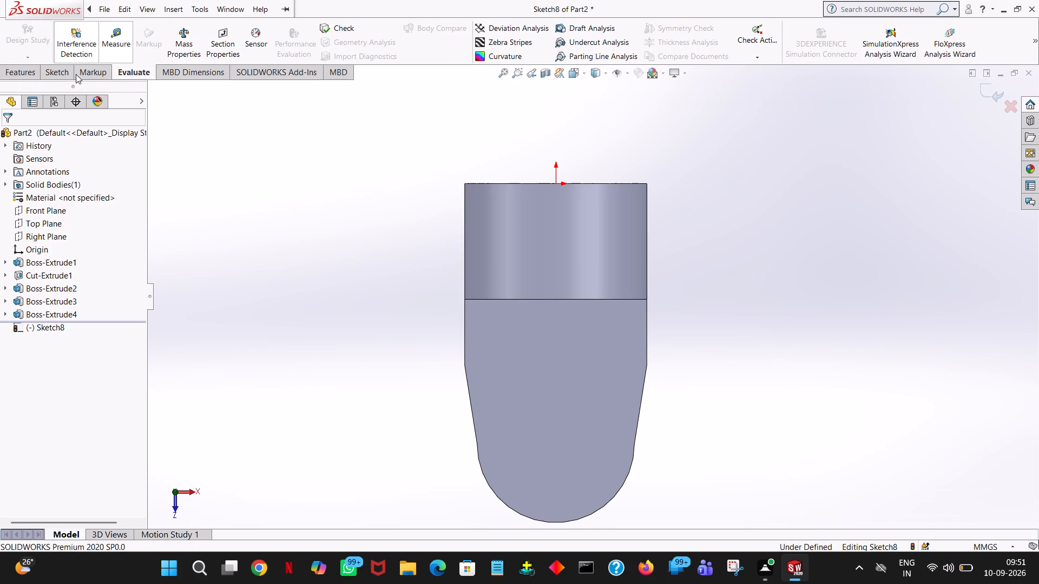
left_click(62, 74)
left_click(125, 29)
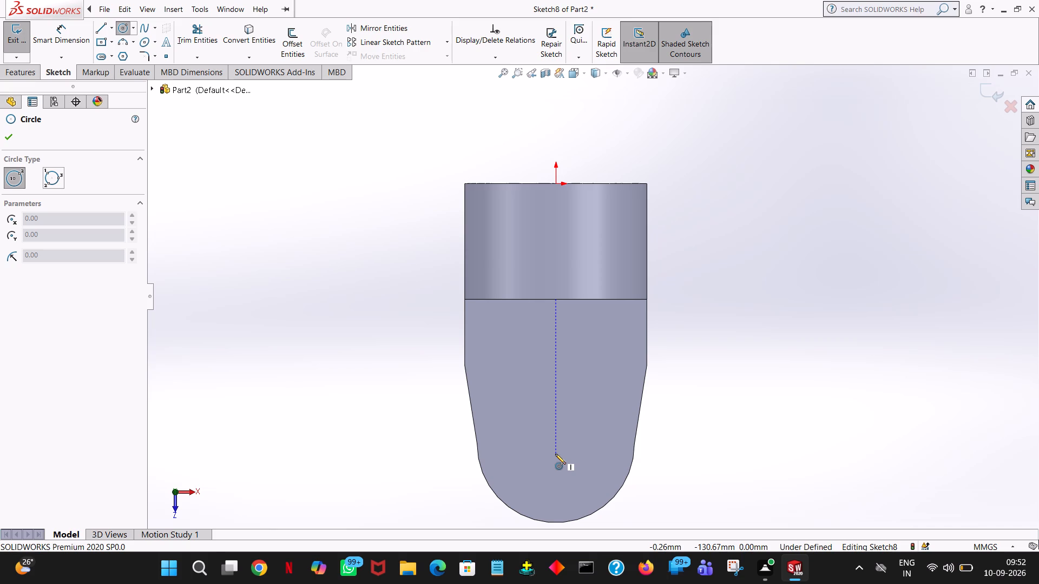
left_click(555, 454)
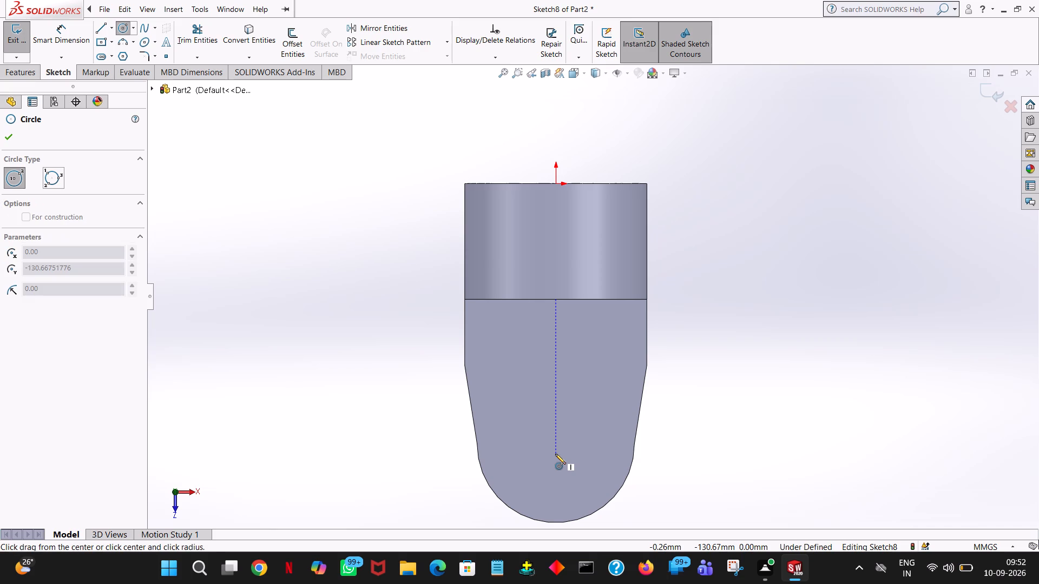
left_click(568, 454)
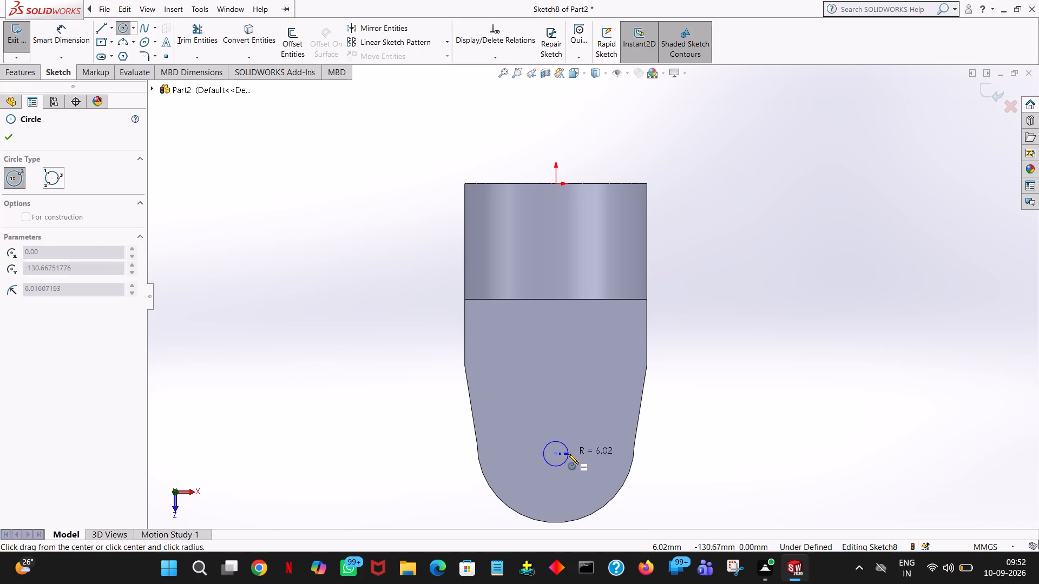
type("16")
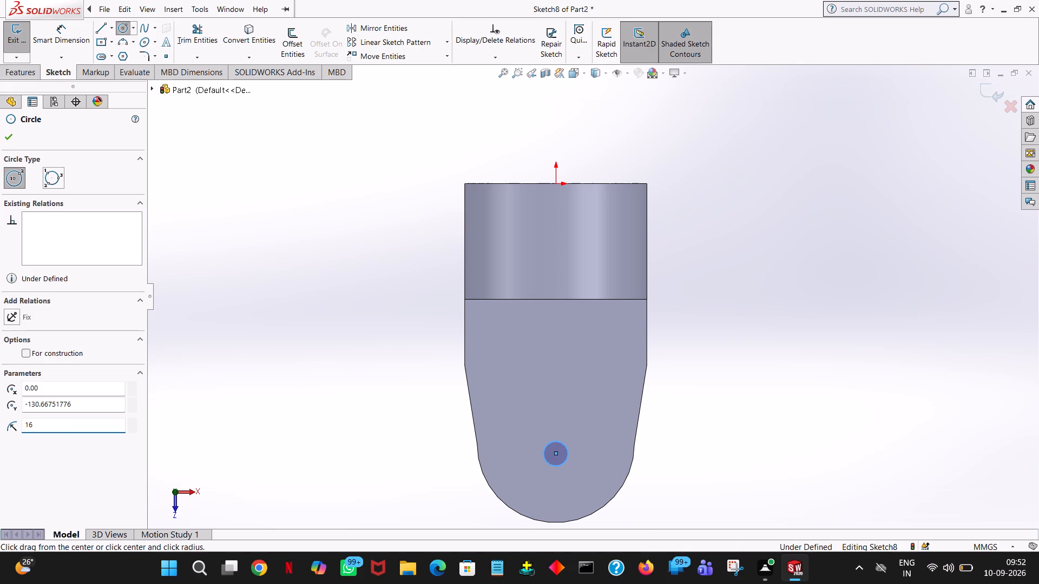
key("Return")
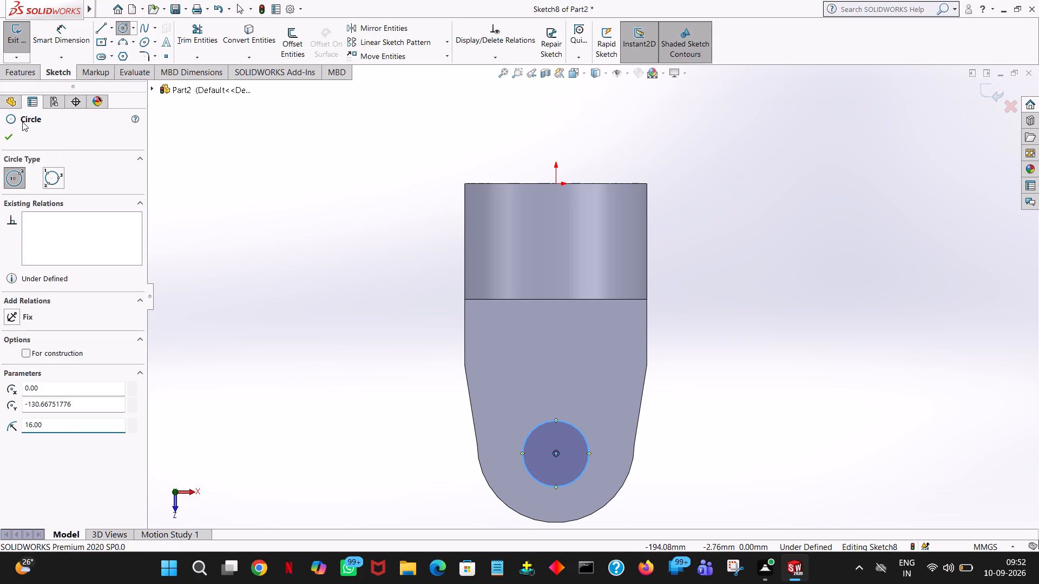
left_click(6, 134)
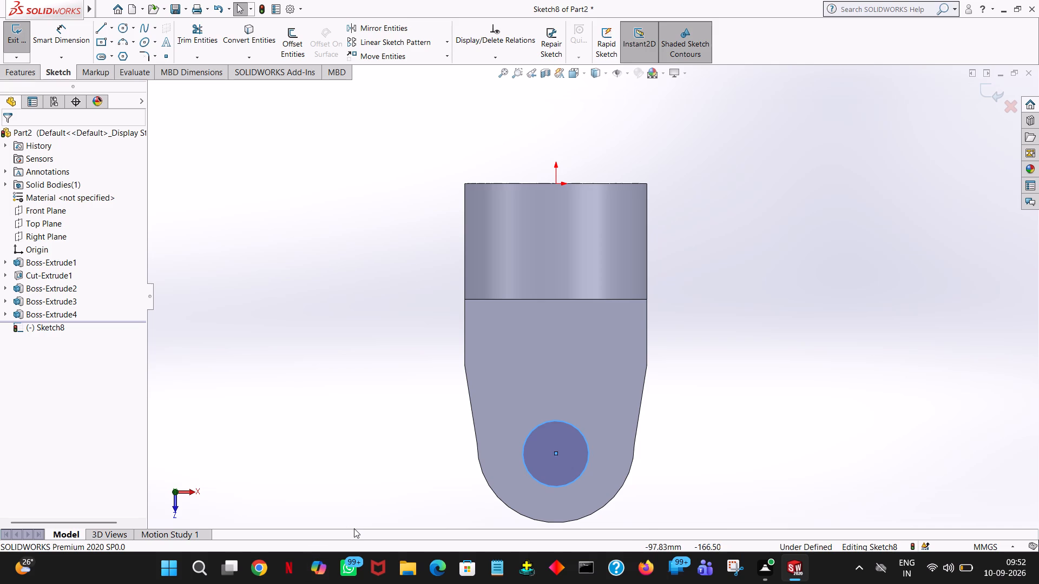
Extrude-cut the circle blind to a depth of 698 mm, passing through both lugs of the fork.
left_click(36, 71)
left_click(201, 44)
middle_click_drag(399, 403, 399, 404)
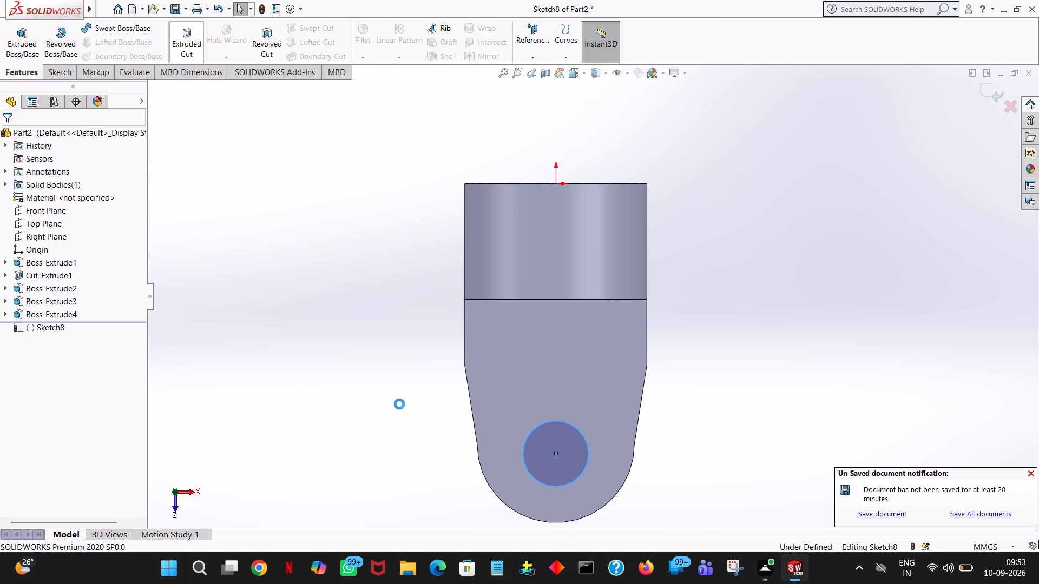
middle_click_drag(399, 404, 461, 161)
middle_click_drag(389, 361, 439, 280)
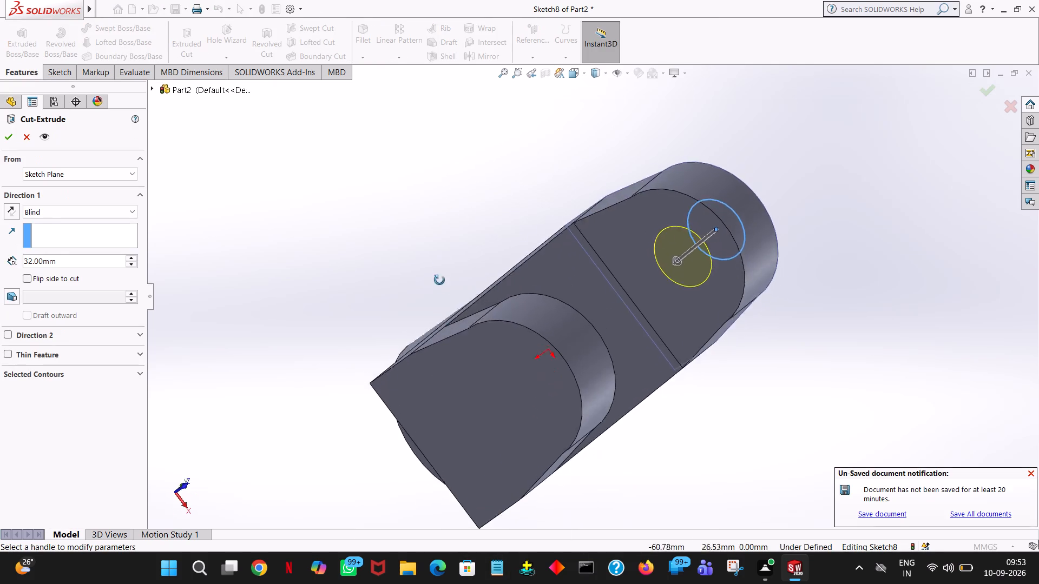
middle_click_drag(439, 280, 430, 414)
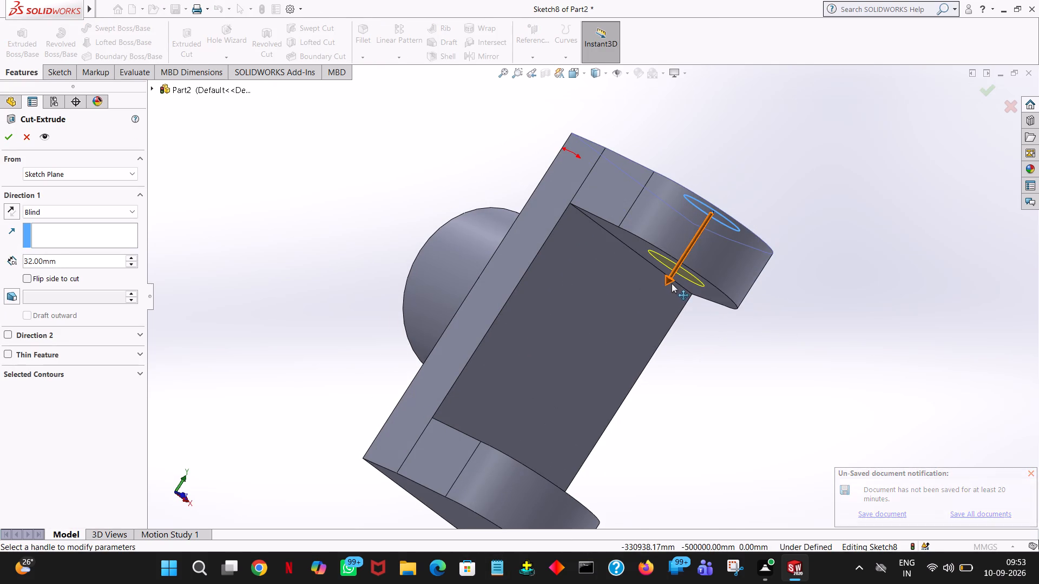
left_click_drag(672, 283, 532, 548)
middle_click_drag(616, 497, 651, 372)
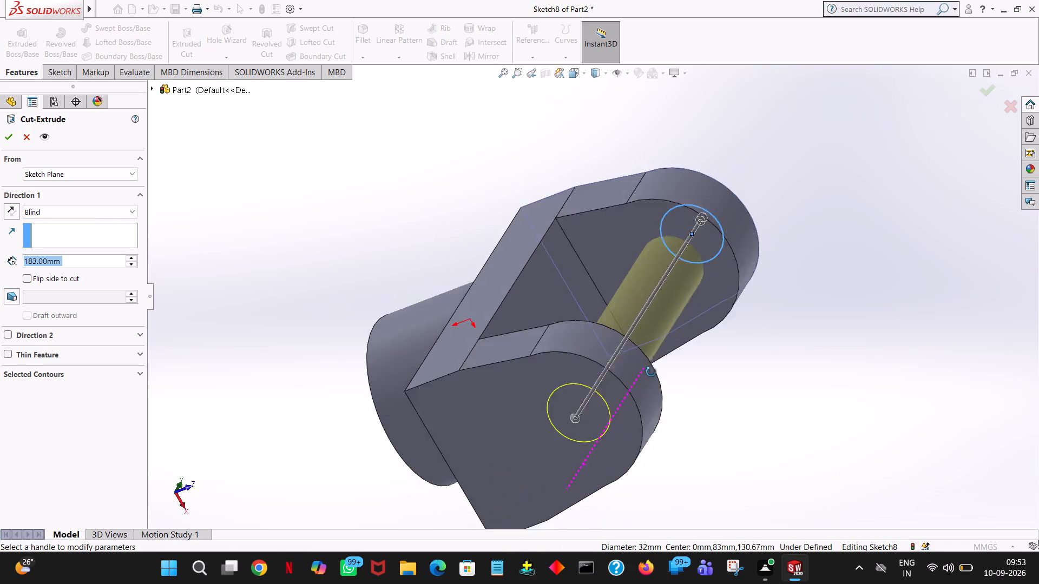
middle_click_drag(651, 372, 681, 321)
left_click_drag(652, 364, 654, 373)
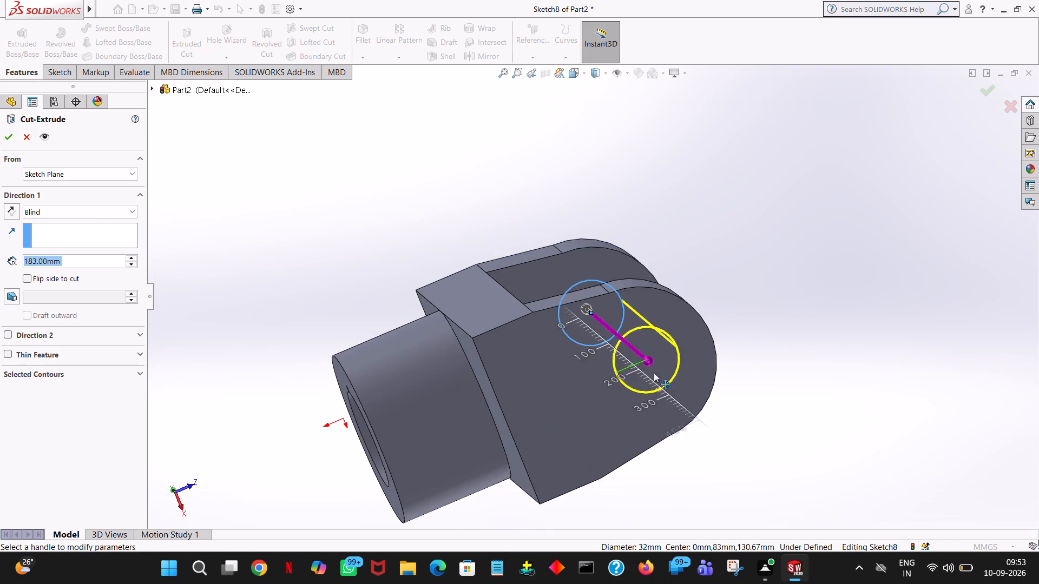
left_click_drag(654, 373, 851, 470)
middle_click_drag(895, 397, 876, 386)
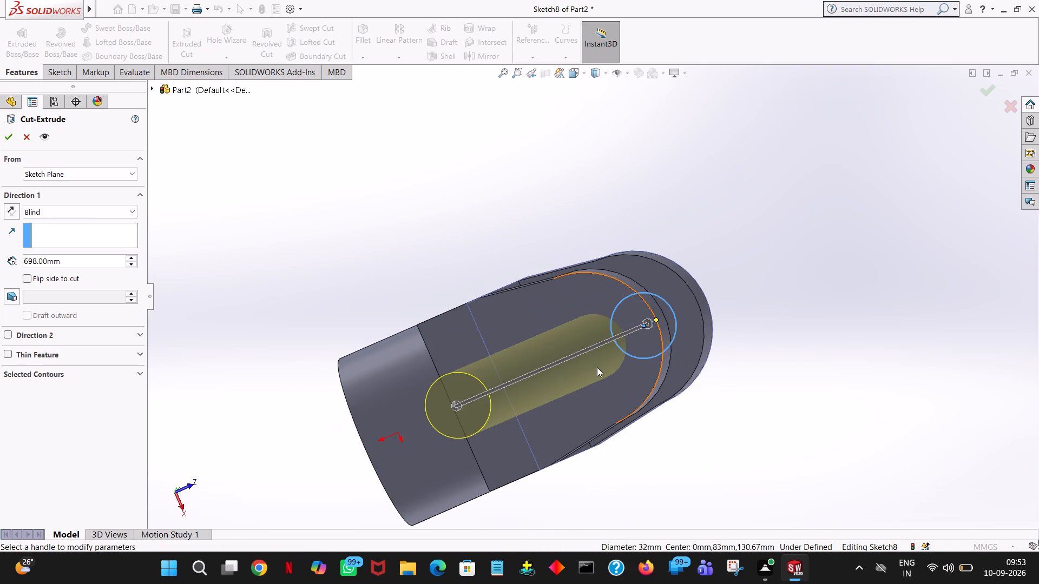
middle_click_drag(943, 331, 830, 403)
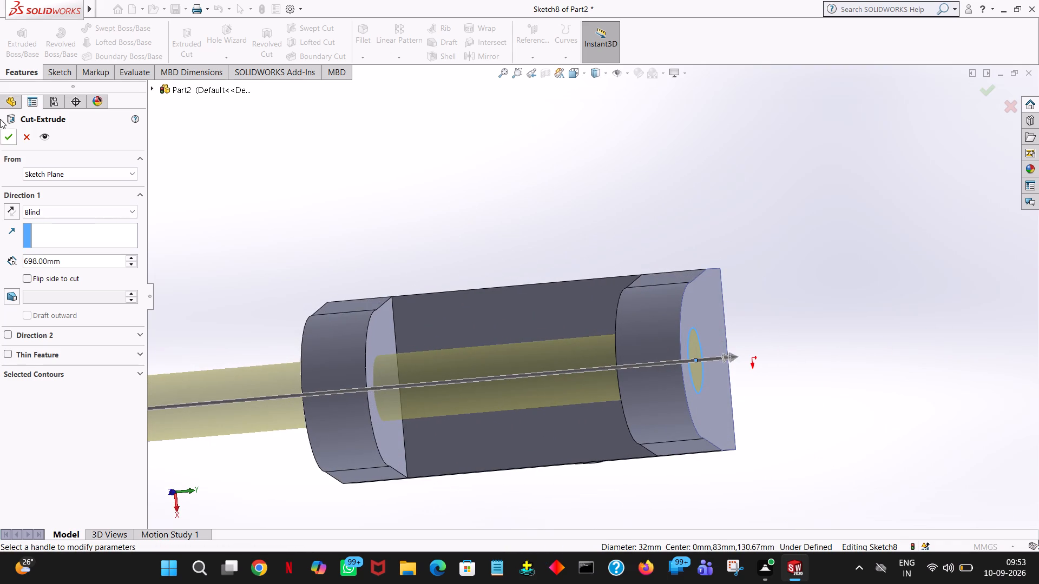
left_click(4, 138)
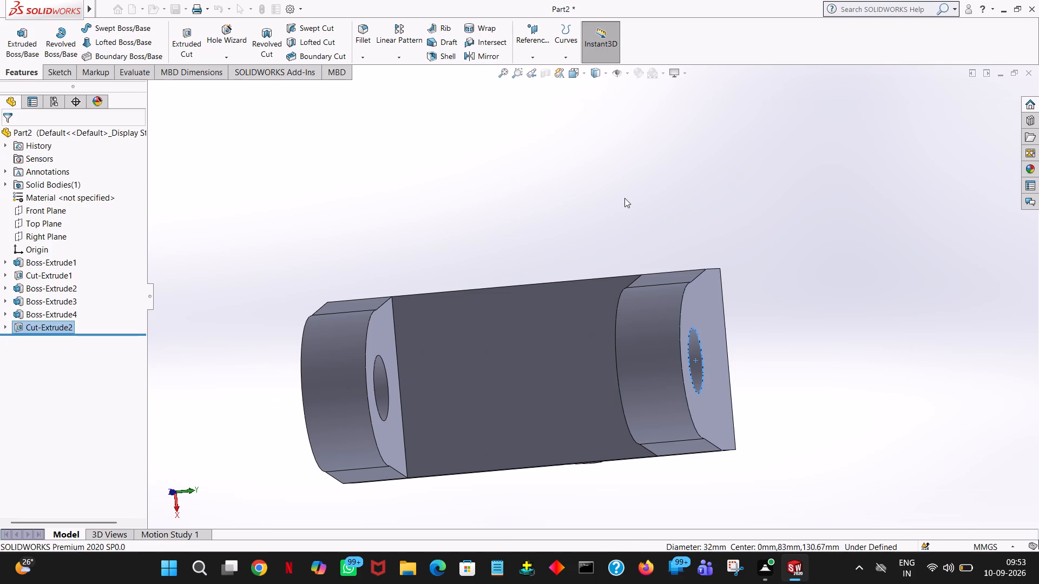
left_click(624, 198)
Examine the fork from several angles, checking the holes through both lugs and the bored cylindrical hub.
middle_click_drag(634, 192, 376, 344)
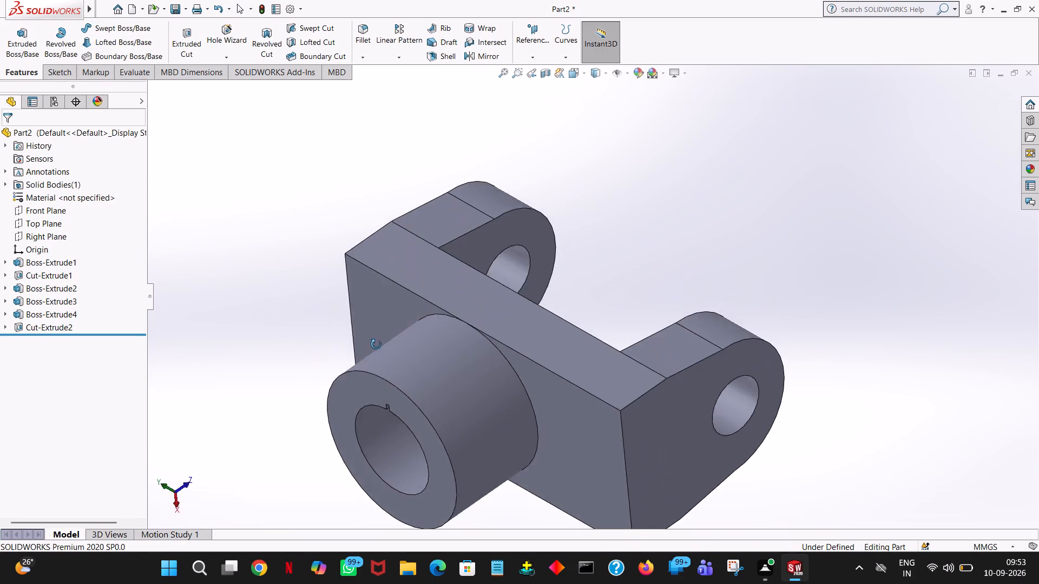
middle_click_drag(376, 344, 974, 233)
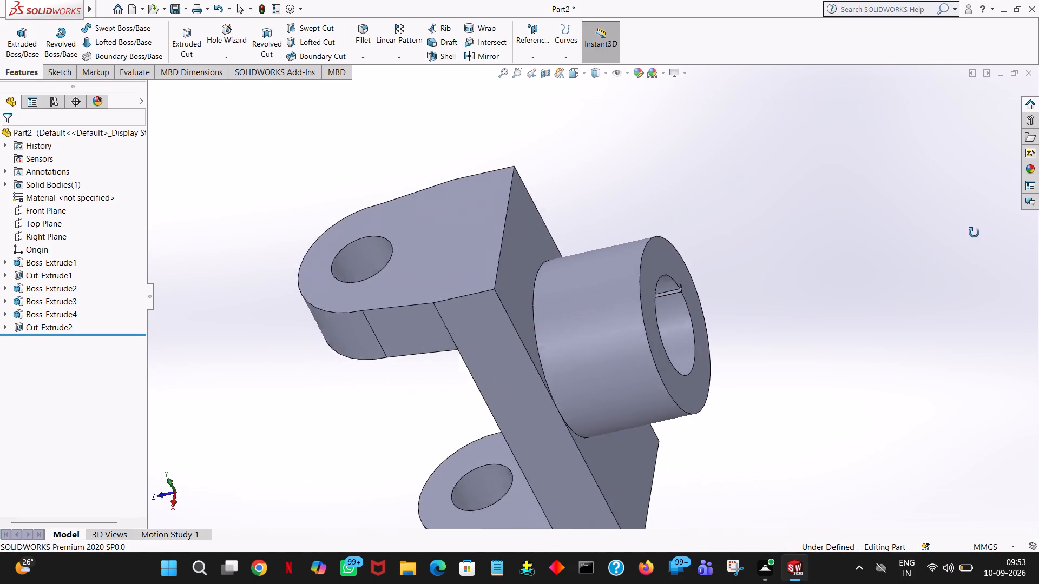
middle_click_drag(974, 233, 997, 219)
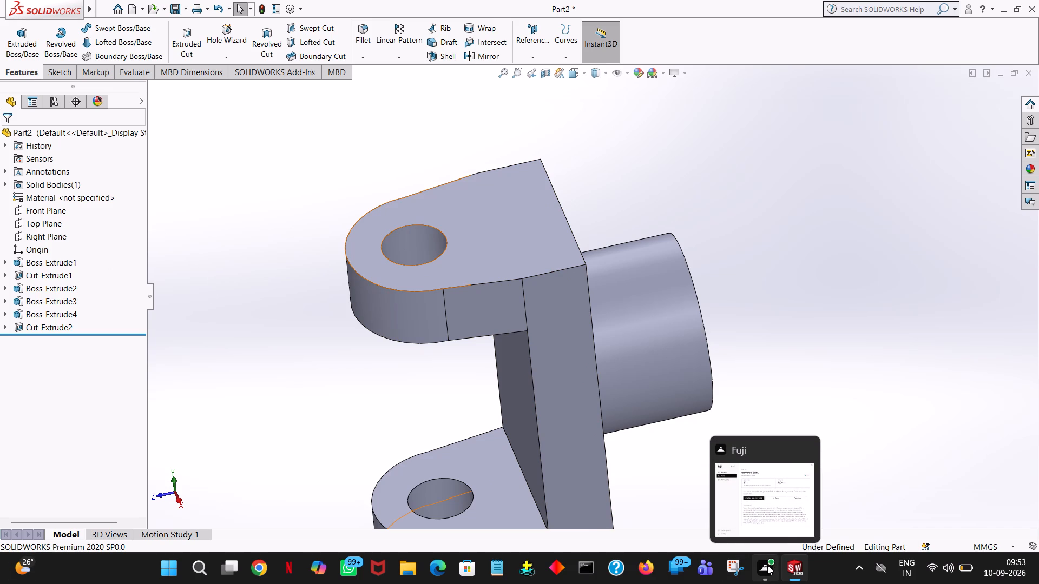
left_click(748, 210)
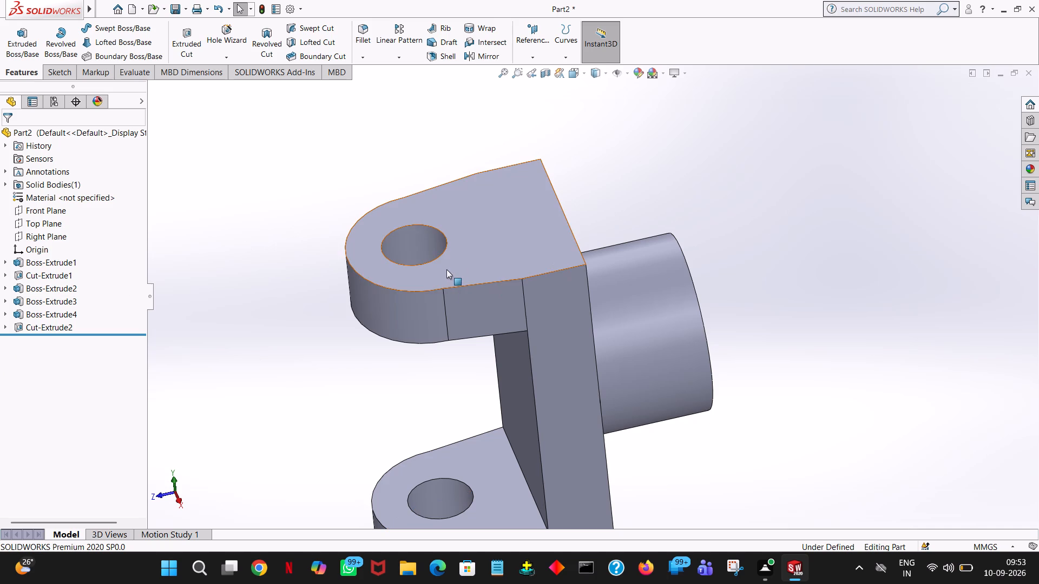
middle_click_drag(389, 380, 490, 149)
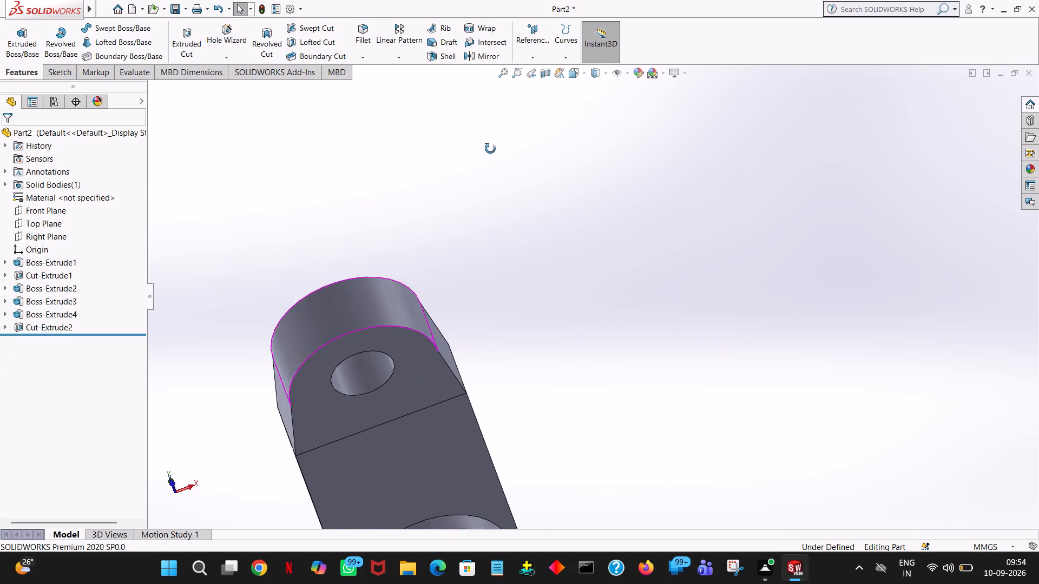
middle_click_drag(490, 149, 646, 314)
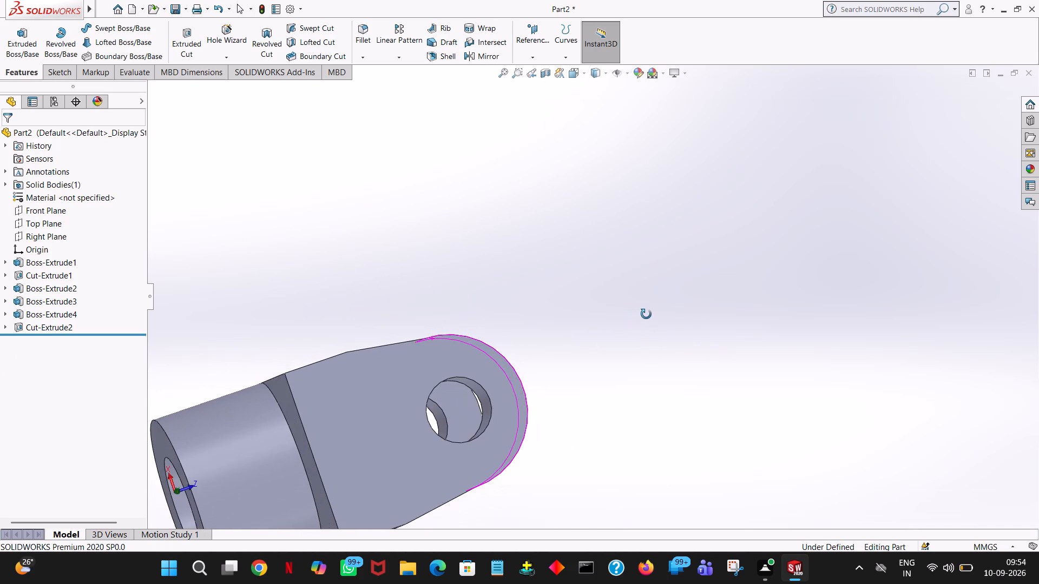
middle_click_drag(646, 314, 634, 322)
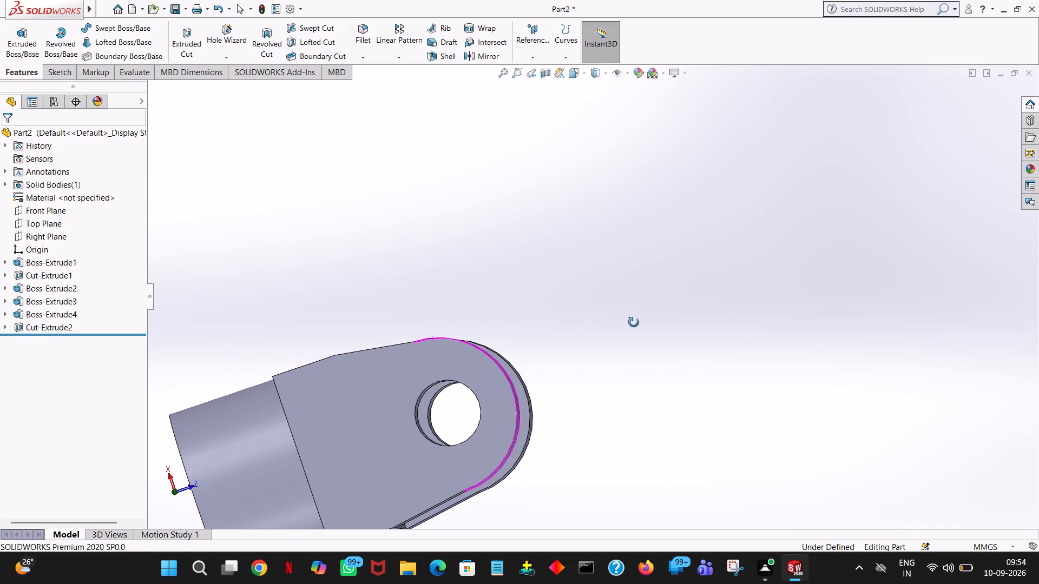
middle_click_drag(634, 322, 635, 321)
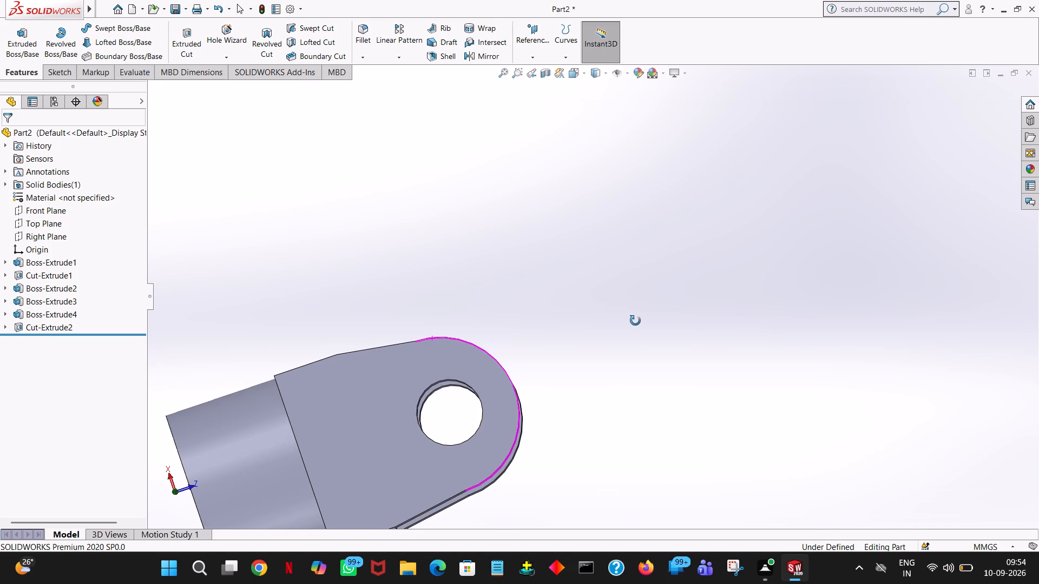
middle_click_drag(635, 321, 637, 321)
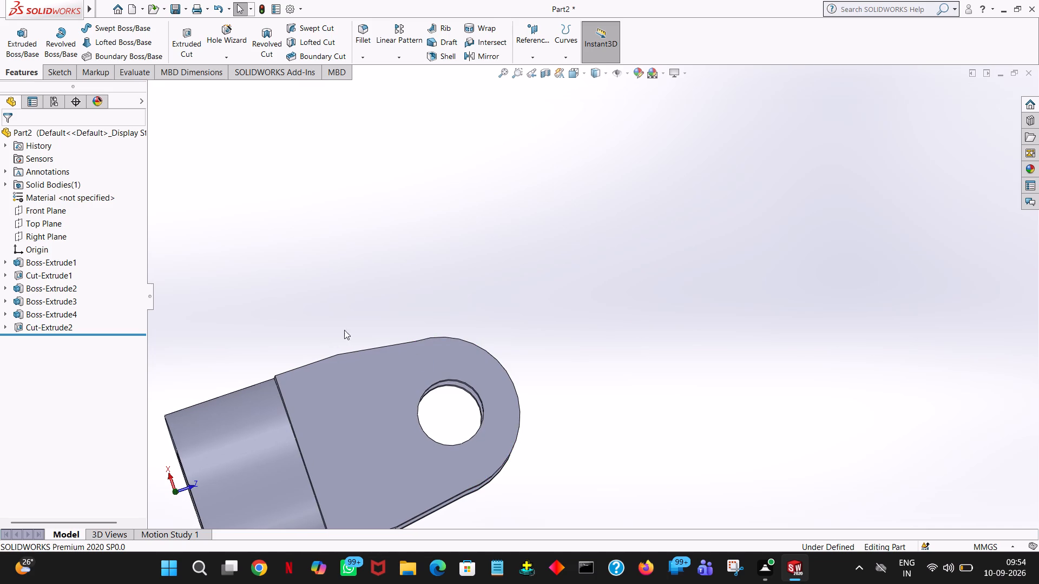
middle_click_drag(394, 280, 974, 220)
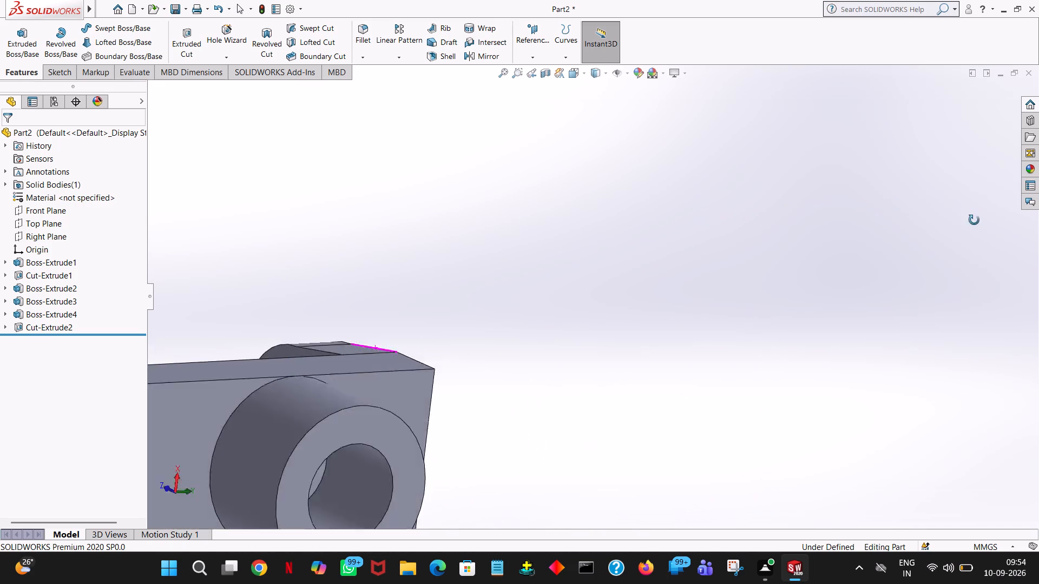
middle_click_drag(974, 220, 632, 313)
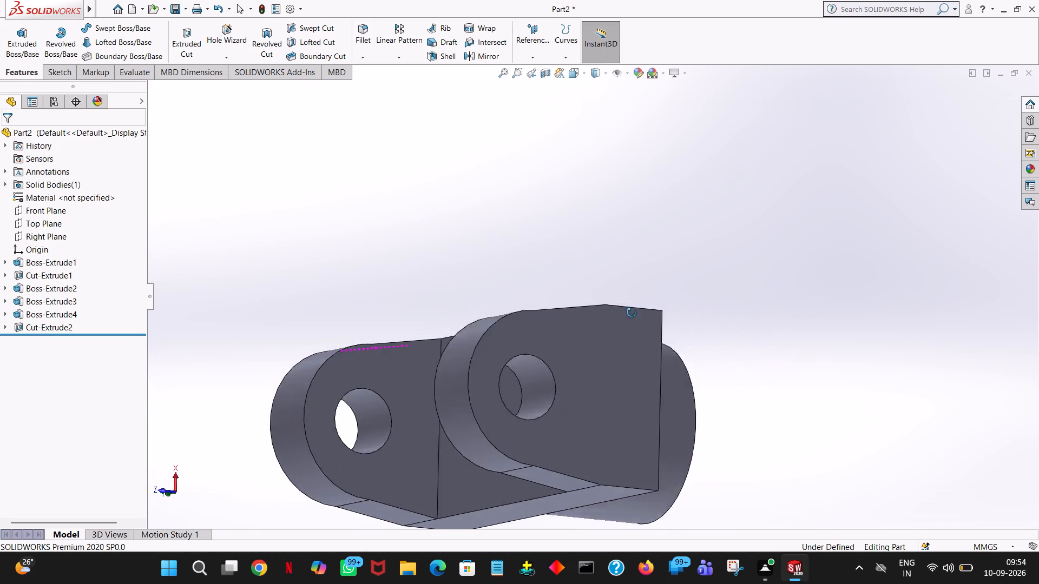
middle_click_drag(632, 313, 538, 337)
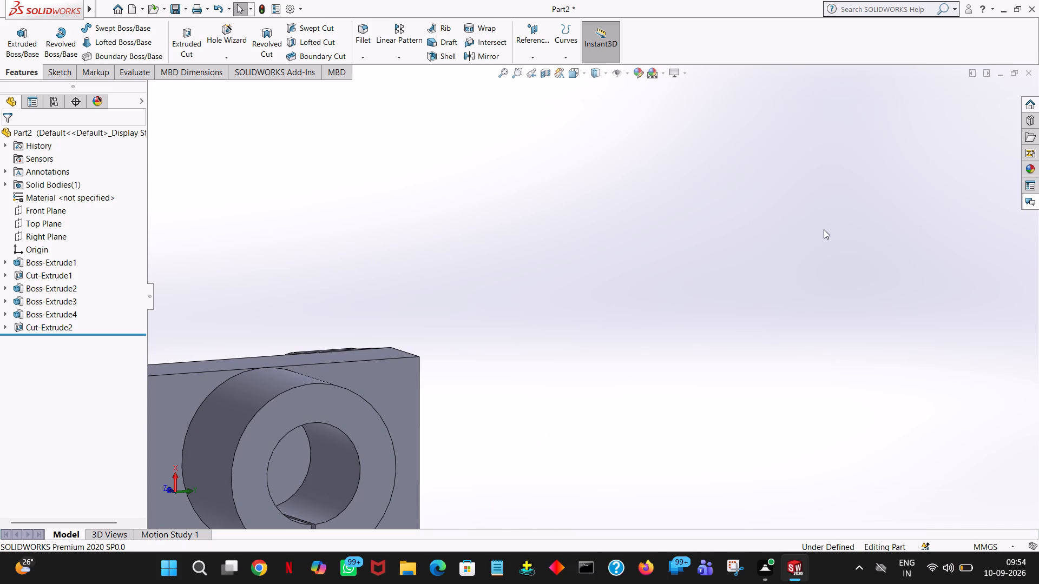
Examine the completed fork from all sides, checking the aligned lug holes, the space between the lugs and the bored hub.
middle_click_drag(843, 231, 1005, 188)
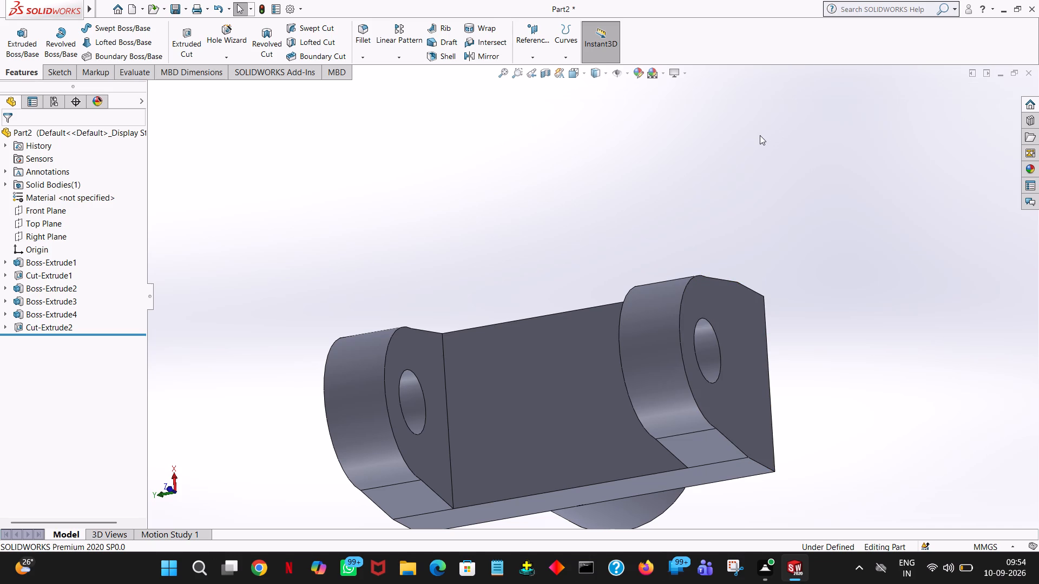
middle_click_drag(760, 135, 567, 184)
middle_click_drag(551, 184, 494, 188)
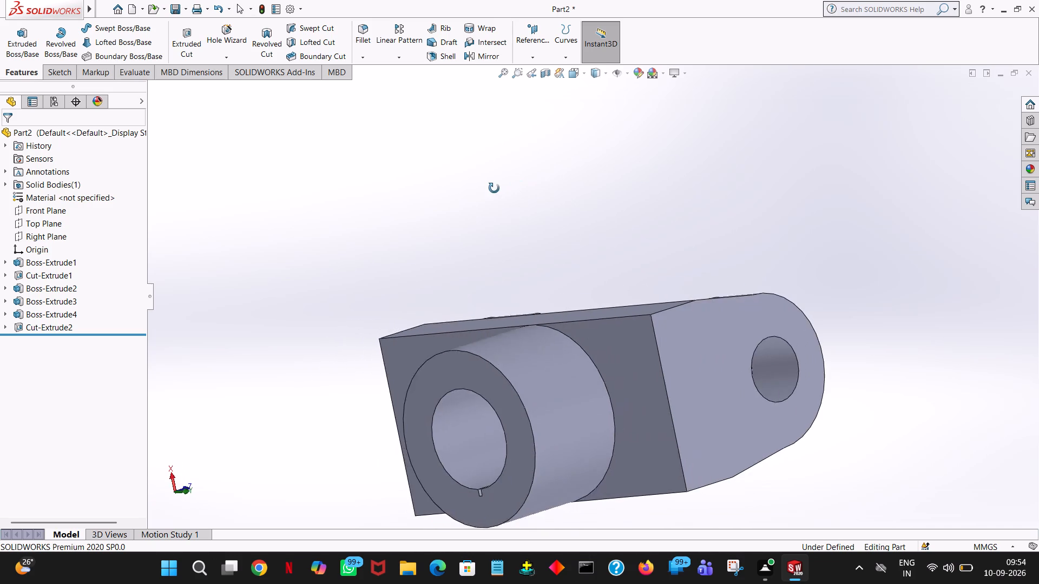
middle_click_drag(494, 188, 495, 188)
middle_click_drag(493, 188, 475, 191)
middle_click(369, 198)
middle_click_drag(405, 207, 597, 152)
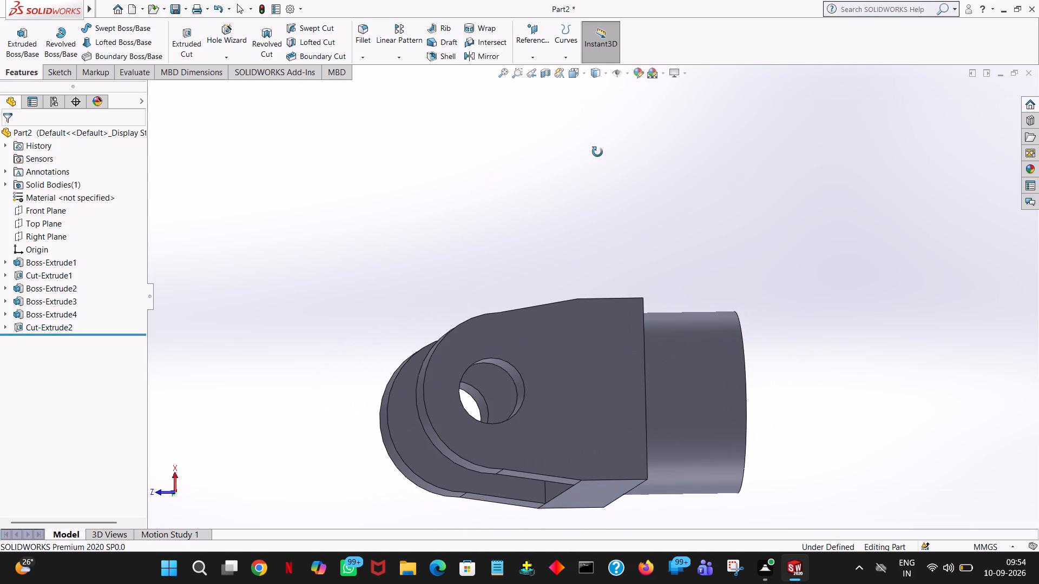
middle_click_drag(597, 152, 590, 155)
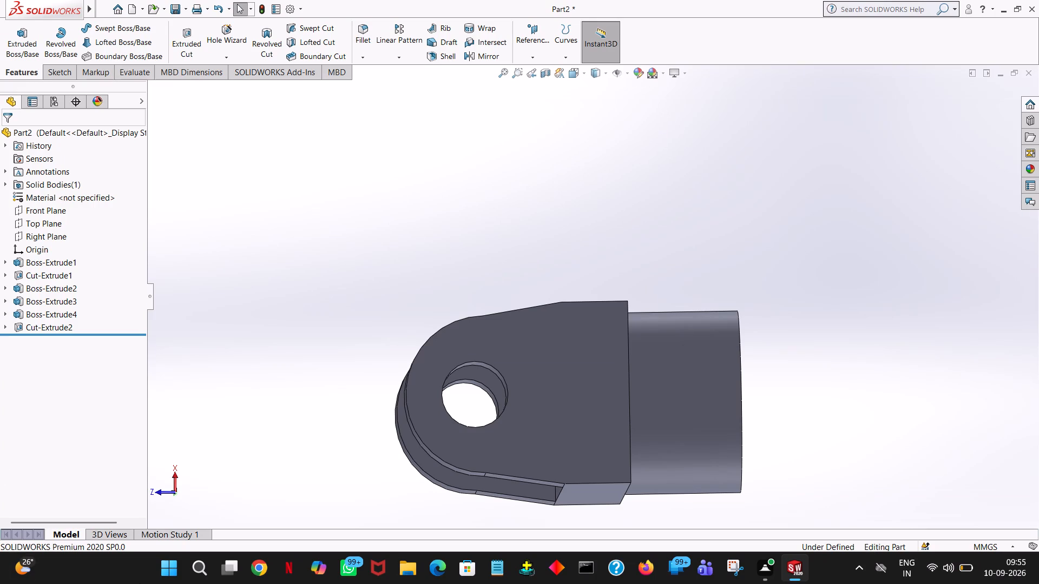
middle_click_drag(343, 281, 559, 223)
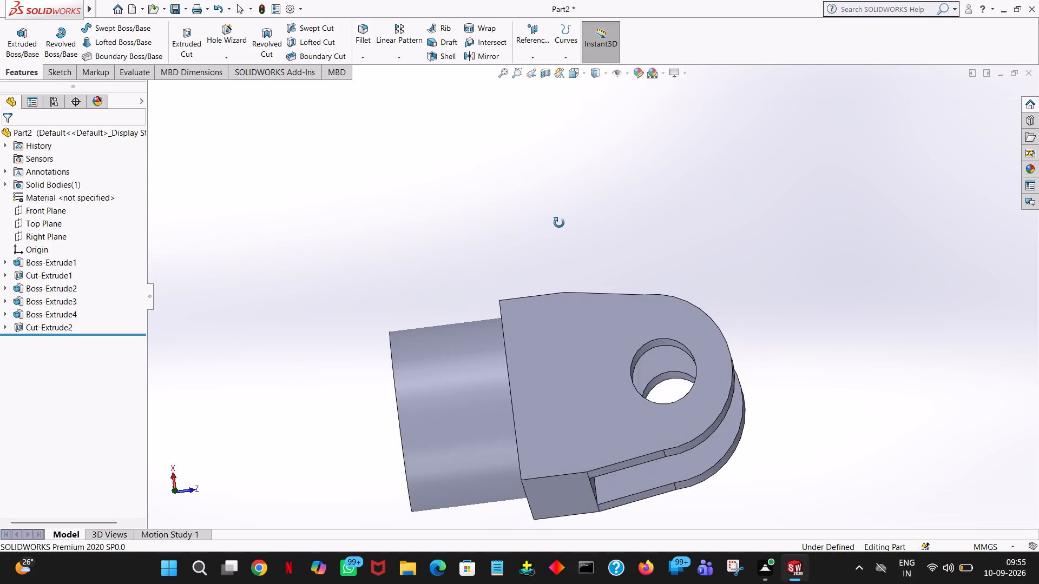
middle_click_drag(559, 223, 511, 362)
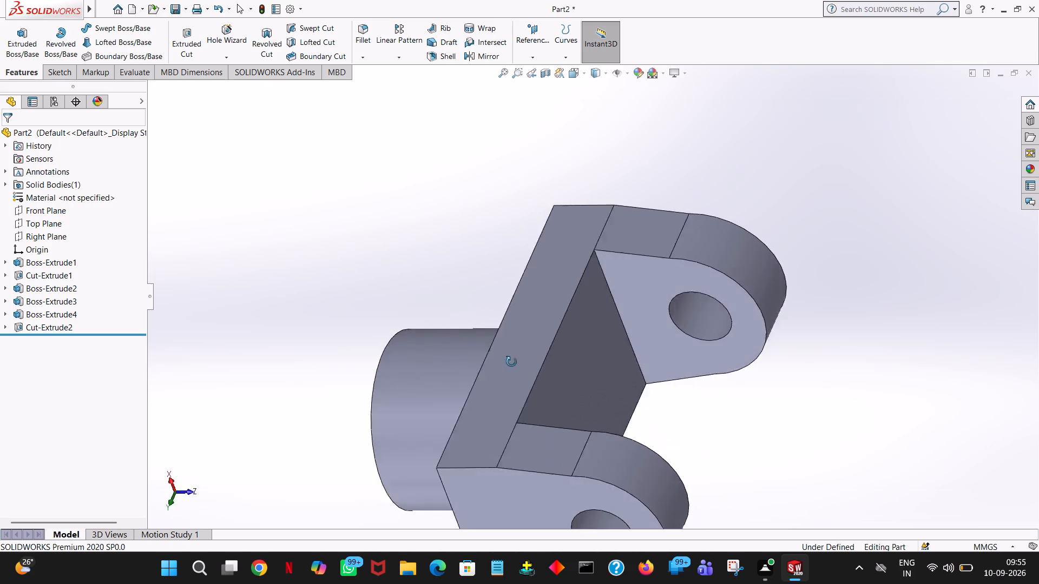
middle_click_drag(511, 362, 465, 367)
middle_click_drag(443, 368, 466, 235)
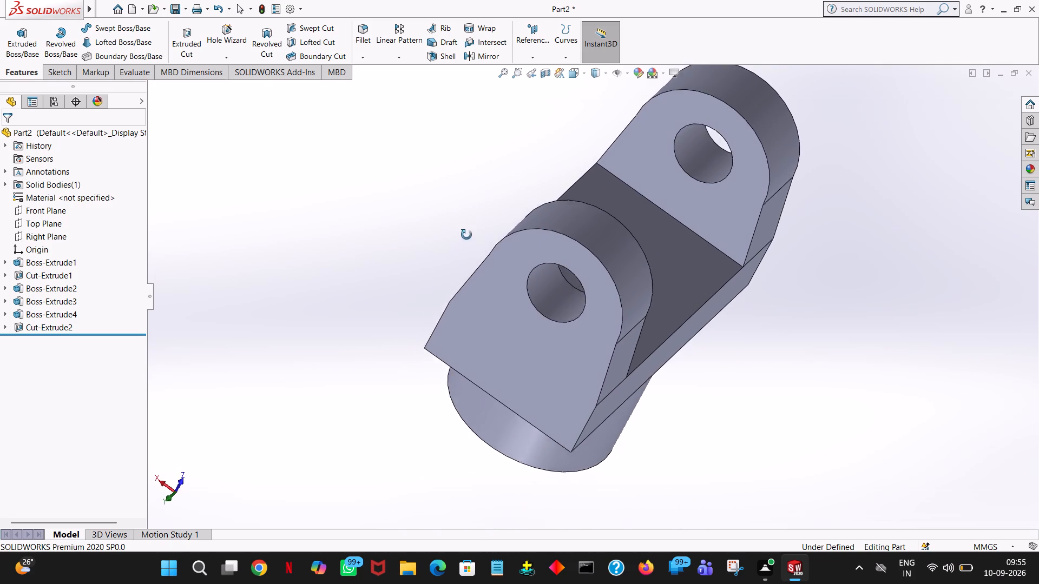
middle_click_drag(466, 235, 490, 198)
middle_click_drag(494, 192, 523, 134)
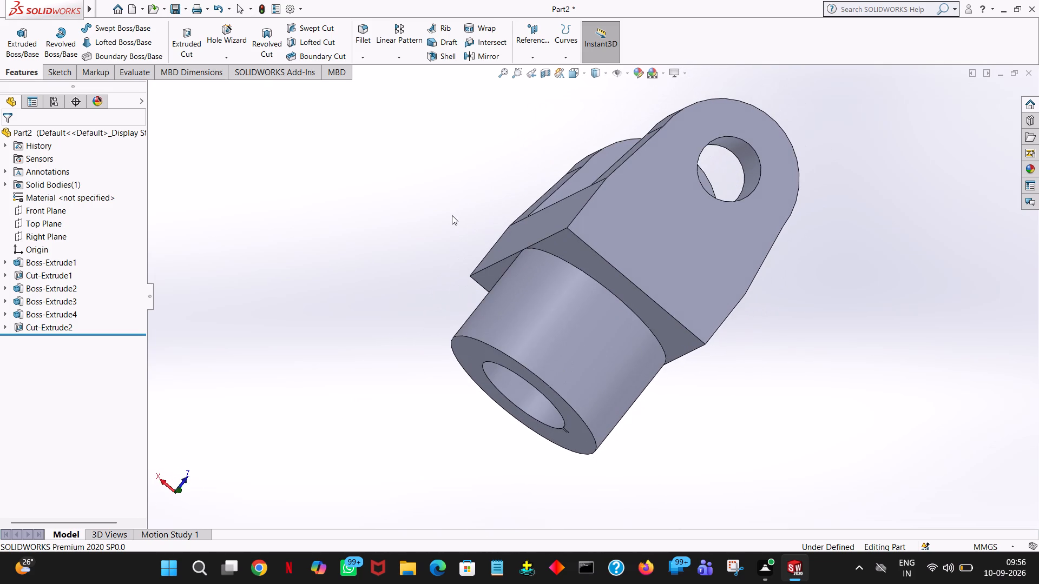
middle_click(452, 215)
middle_click_drag(891, 250, 856, 267)
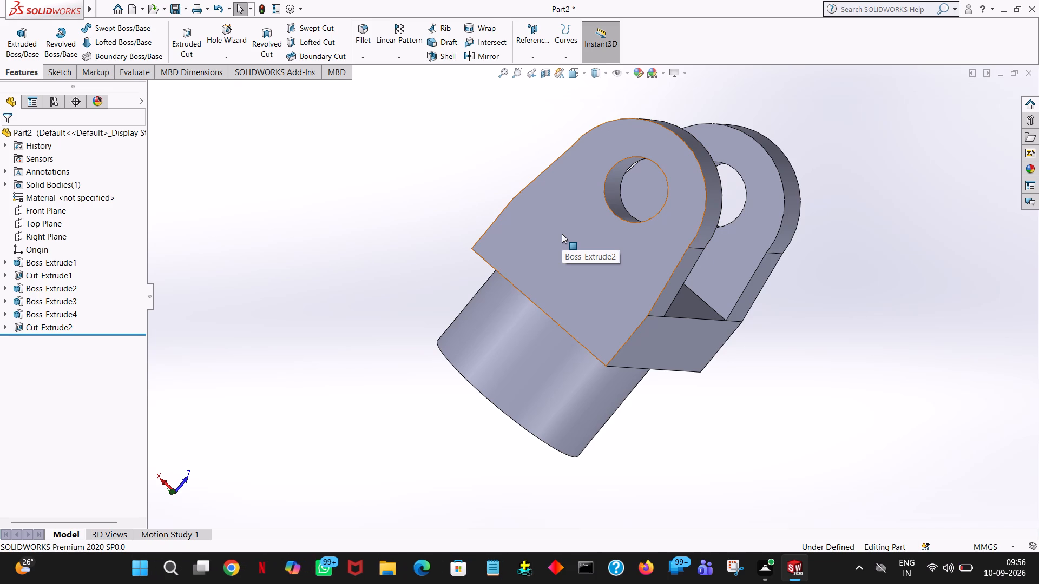
Dismiss the low-battery warning.
left_click(577, 318)
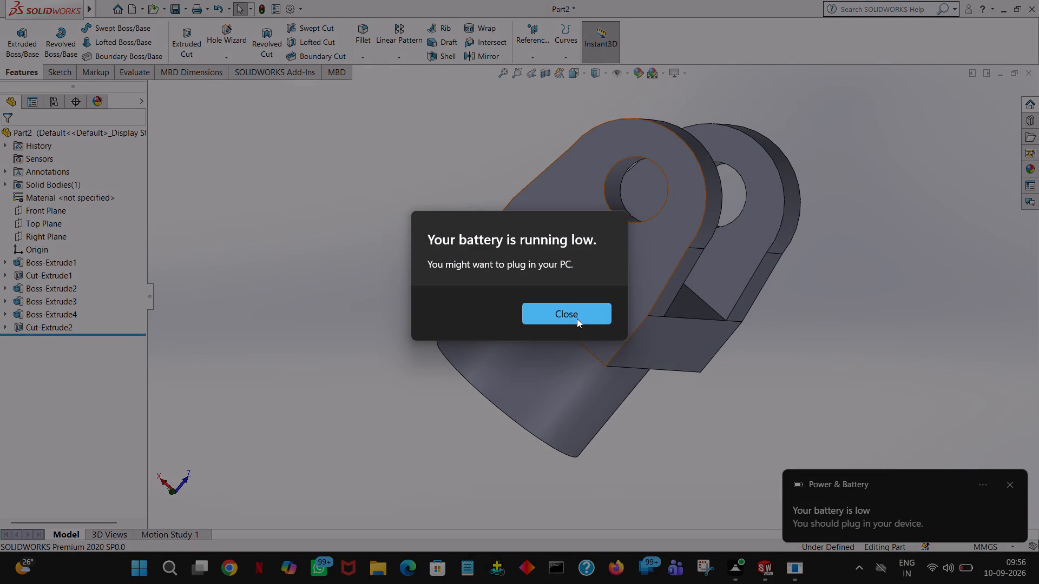
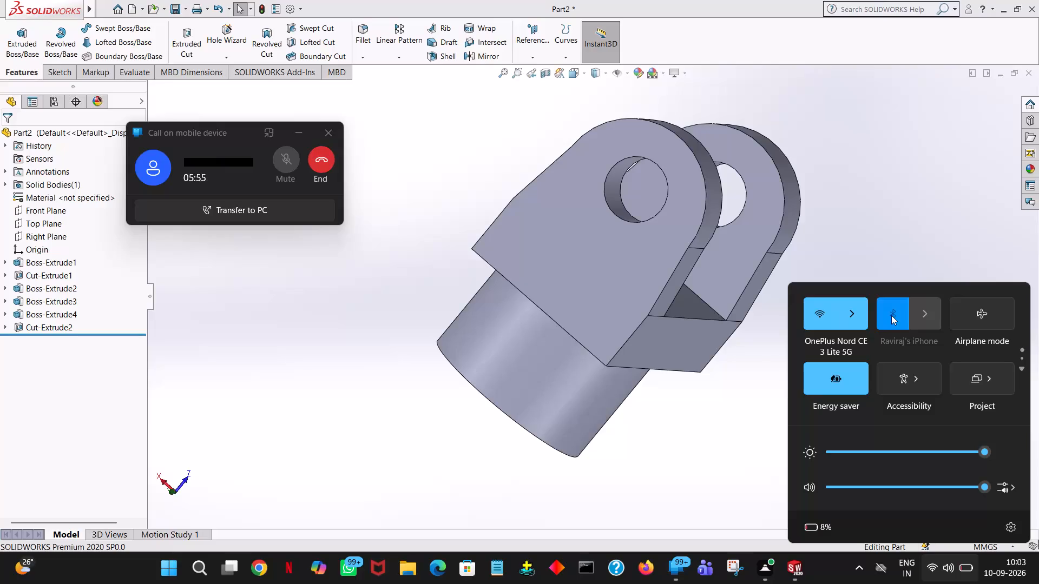
Dismiss the Windows quick settings and return to the fork model in SOLIDWORKS.
left_click(694, 338)
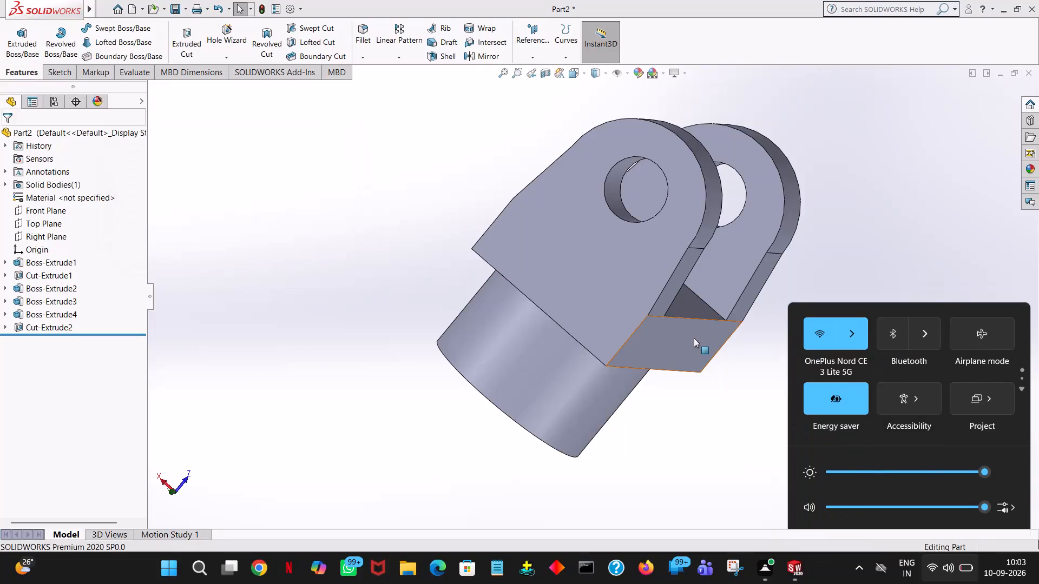
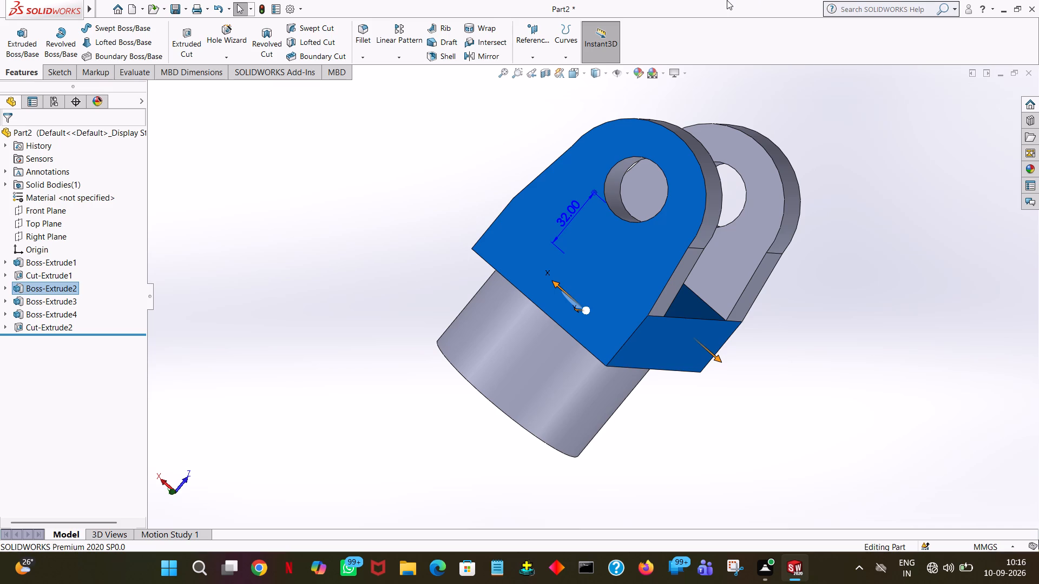
Clear the selection and examine the fork from all sides, including the lug holes, base block and hub bore with its keyway.
left_click(295, 250)
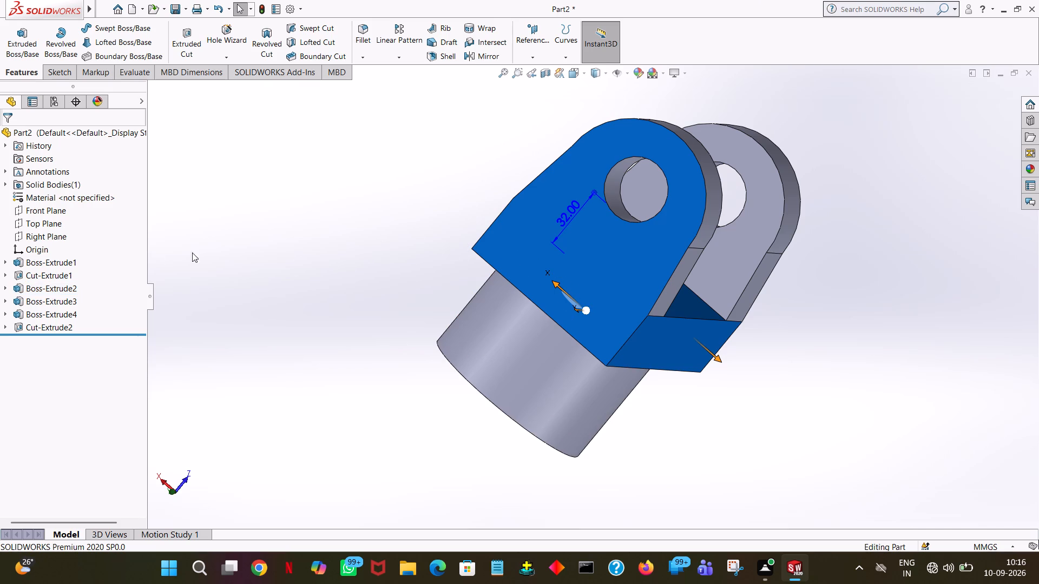
middle_click_drag(457, 195, 375, 262)
middle_click_drag(375, 263, 361, 334)
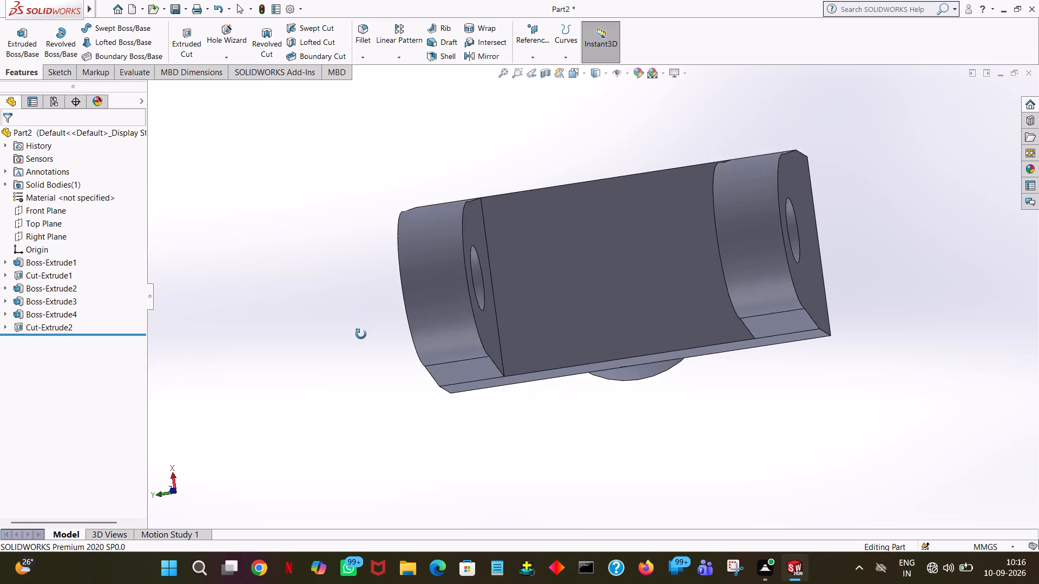
middle_click_drag(361, 334, 260, 342)
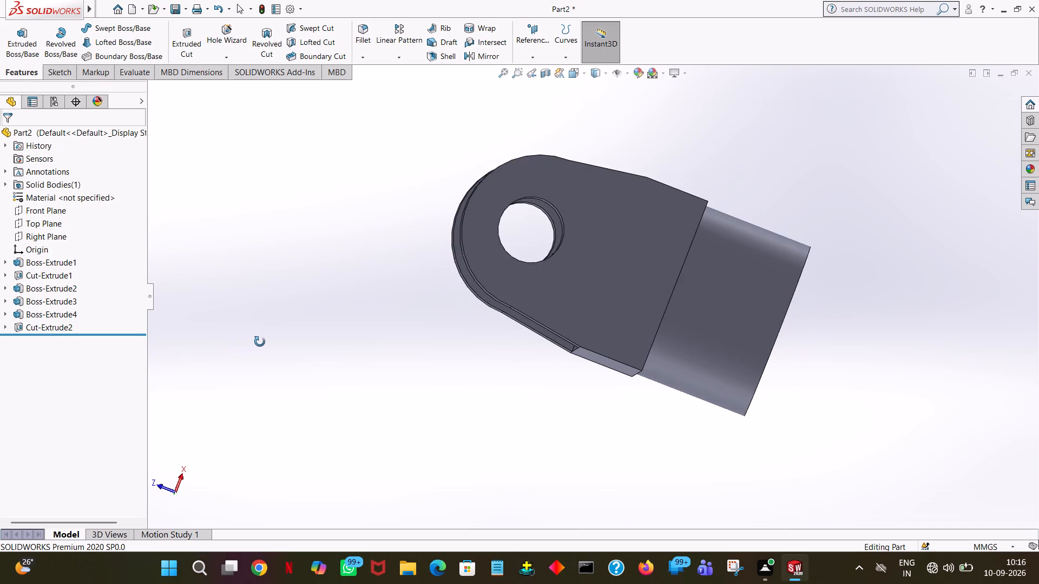
middle_click_drag(260, 342, 252, 344)
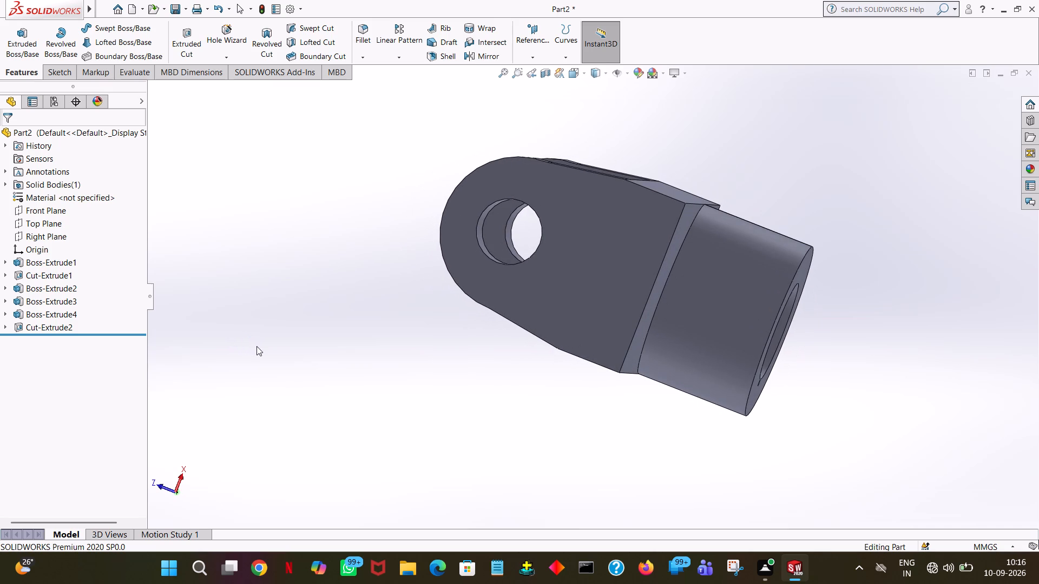
middle_click_drag(276, 356, 293, 359)
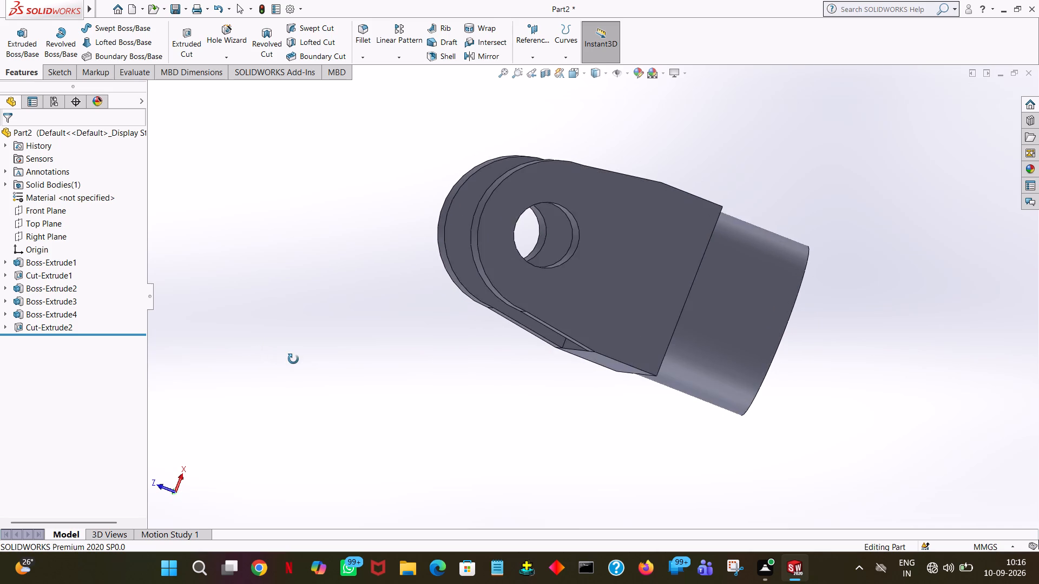
middle_click_drag(293, 359, 283, 356)
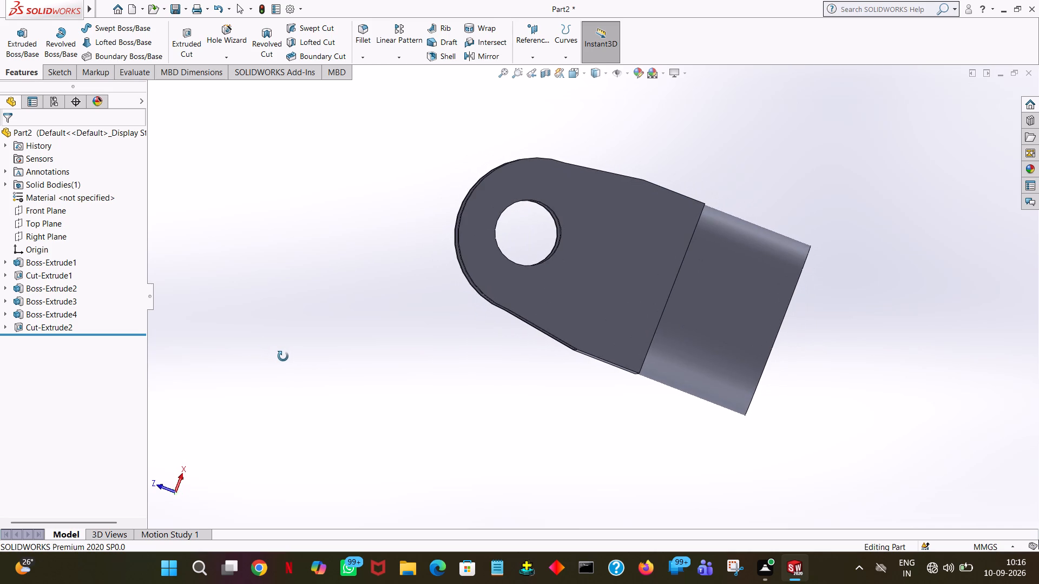
middle_click_drag(283, 356, 282, 355)
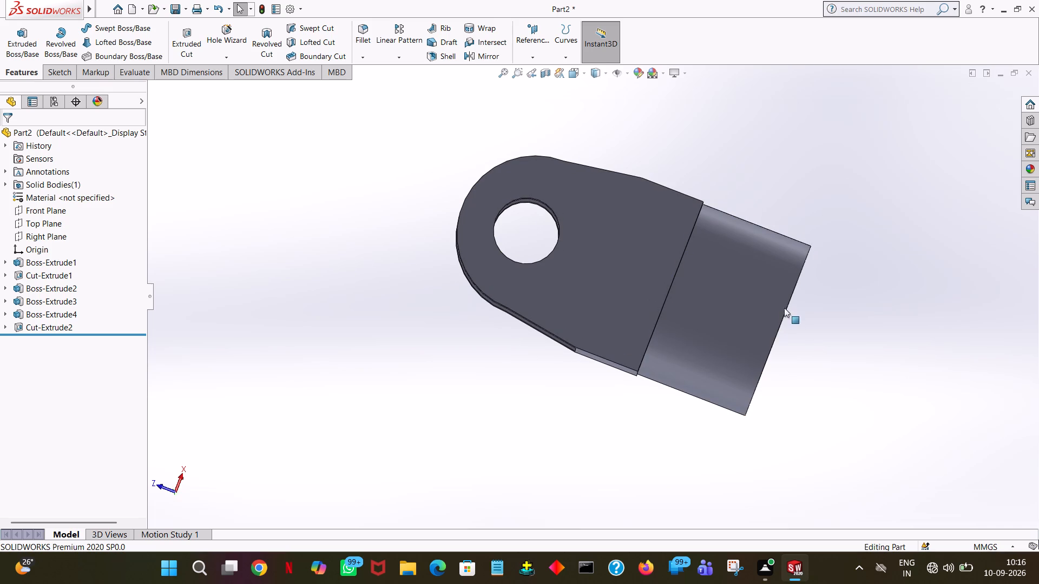
middle_click_drag(784, 308, 617, 250)
middle_click_drag(707, 219, 744, 234)
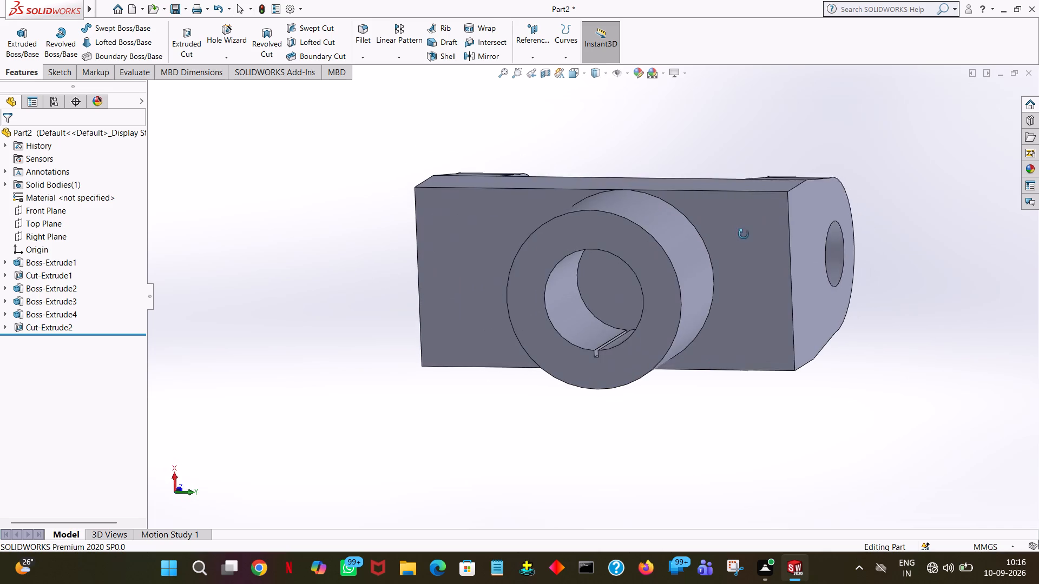
middle_click_drag(744, 234, 767, 258)
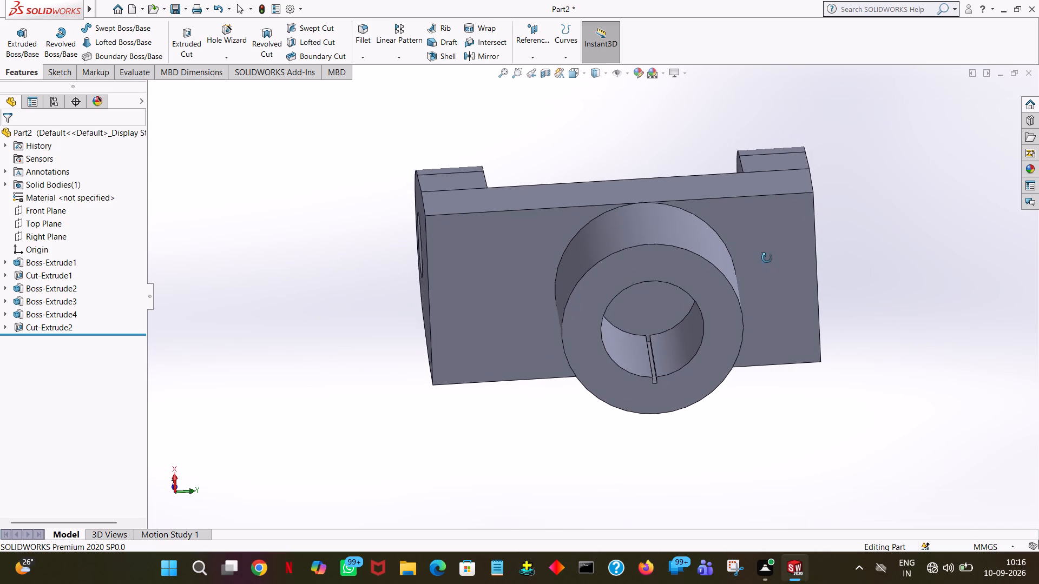
middle_click_drag(767, 258, 760, 202)
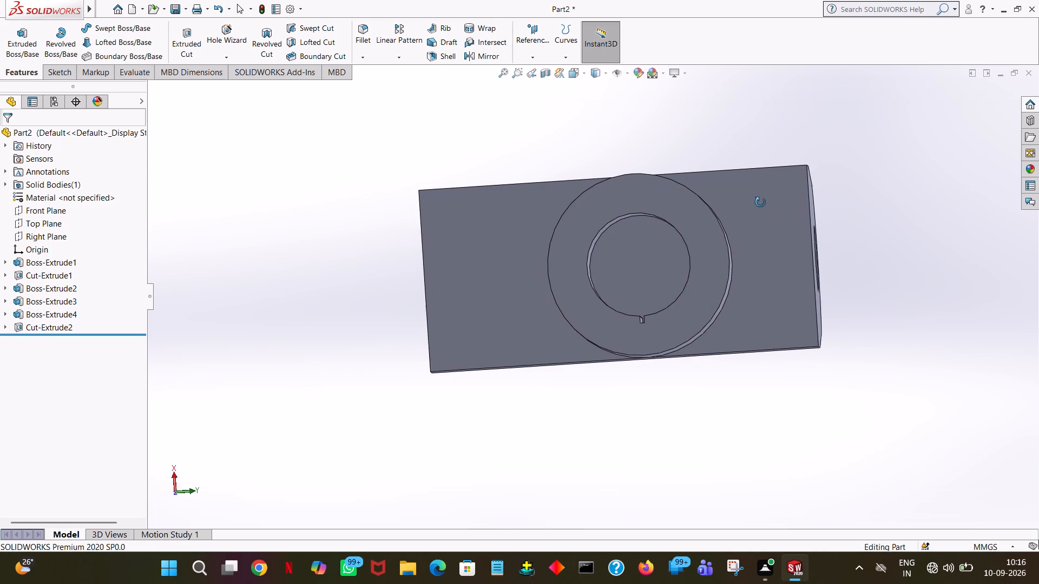
middle_click_drag(760, 202, 762, 205)
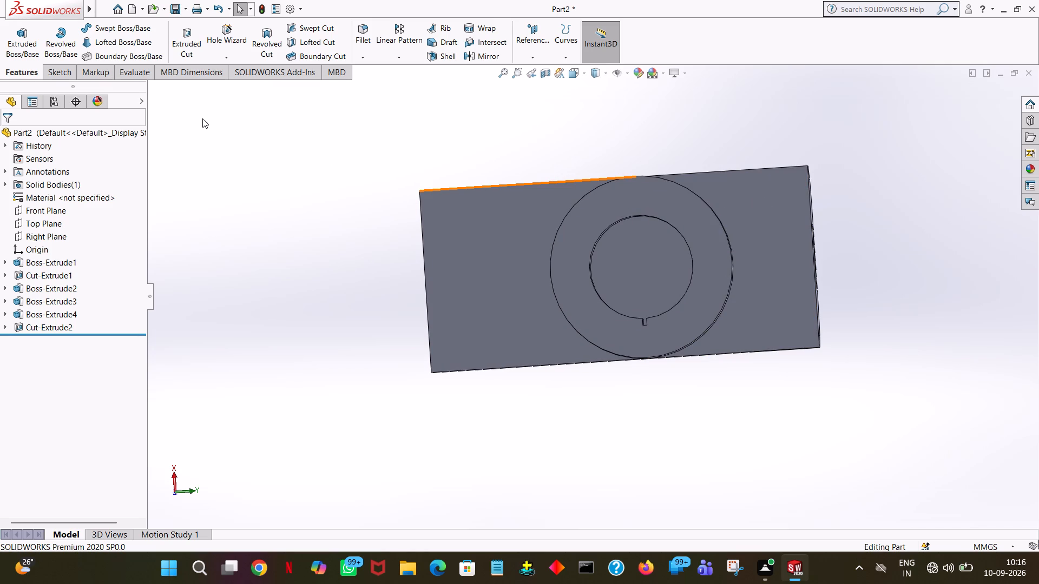
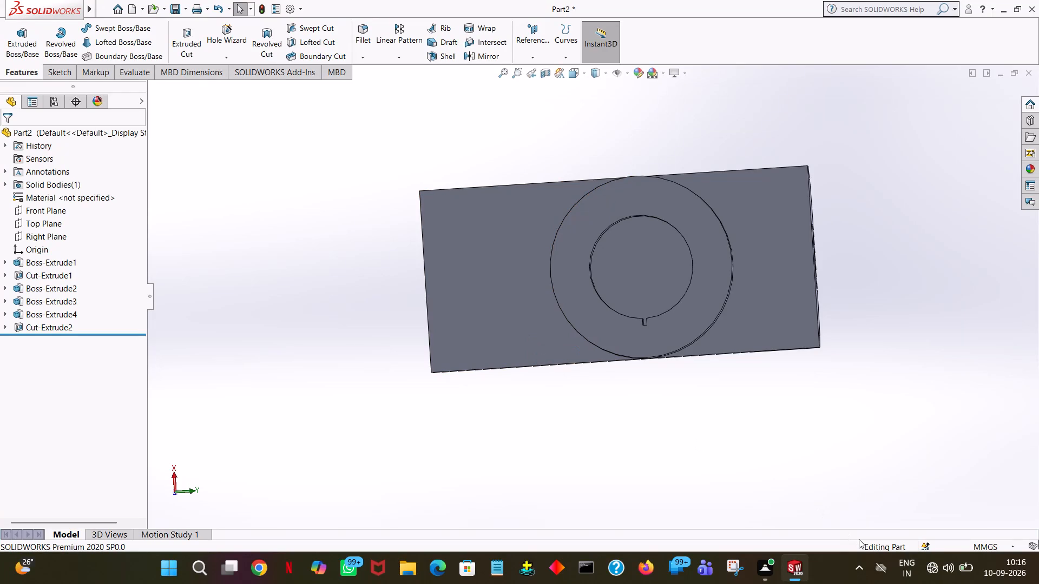
Examine the fork's hub, keyed bore, base block and lugs from several angles, including the isometric view.
middle_click_drag(678, 123, 676, 146)
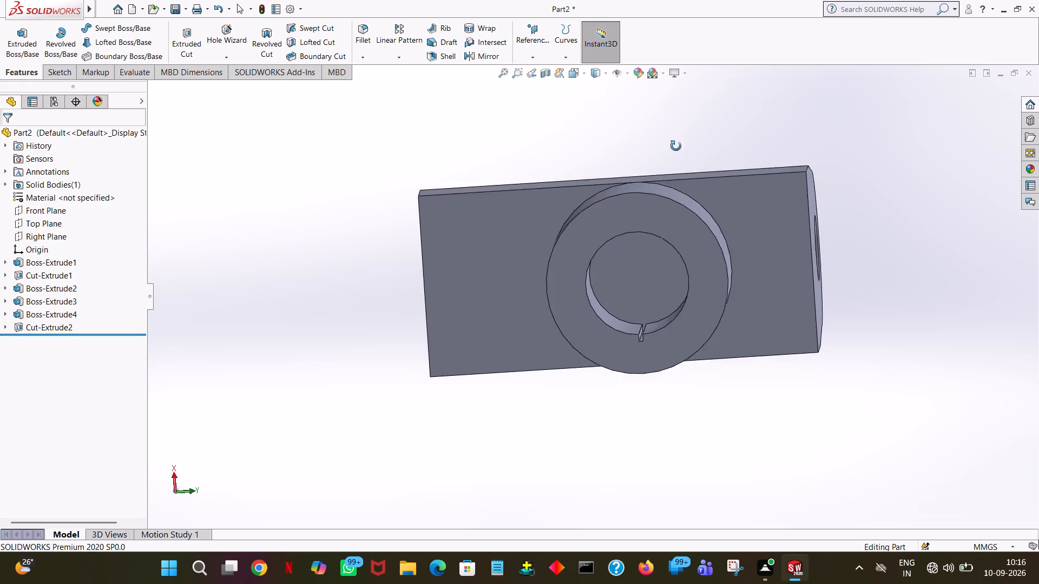
middle_click_drag(676, 146, 338, 451)
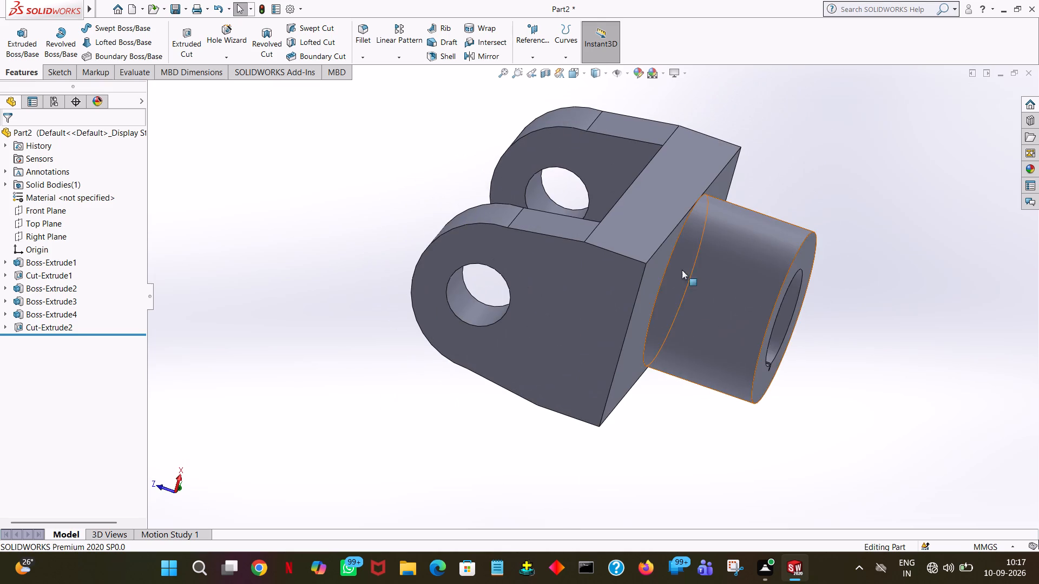
middle_click_drag(785, 339, 721, 307)
middle_click_drag(720, 307, 661, 330)
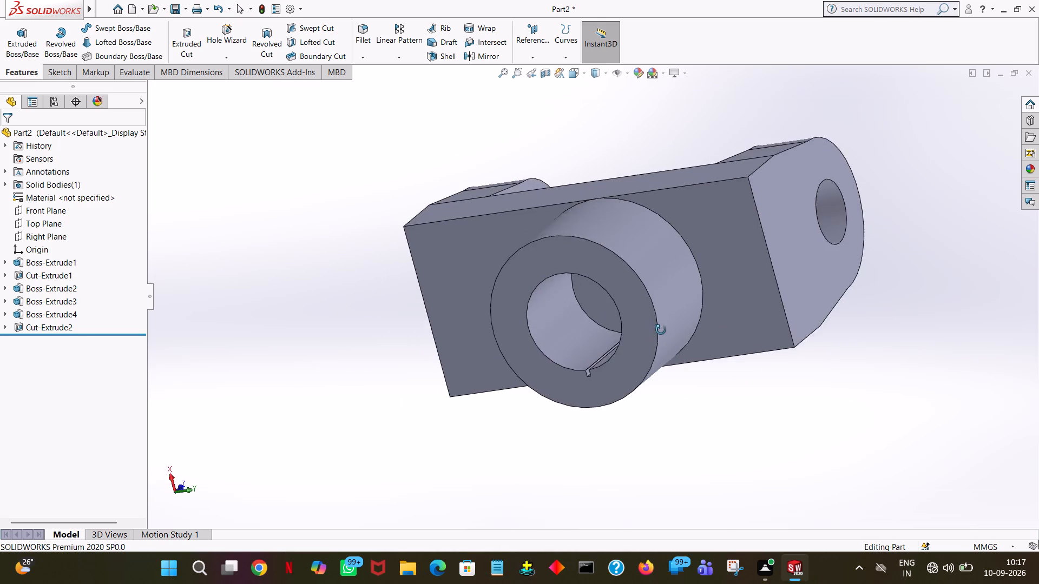
middle_click_drag(661, 330, 682, 341)
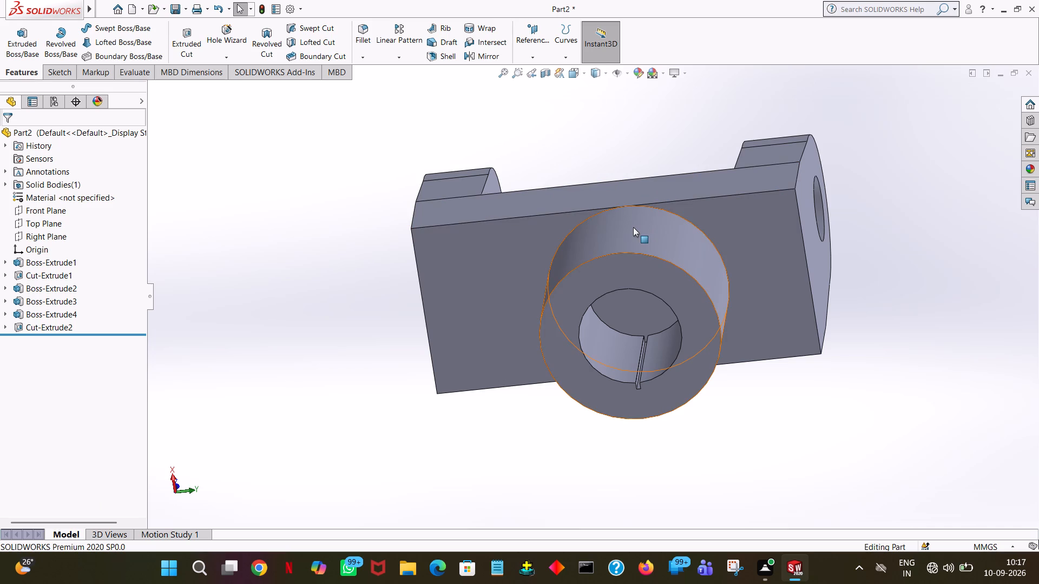
key("ctrl+7")
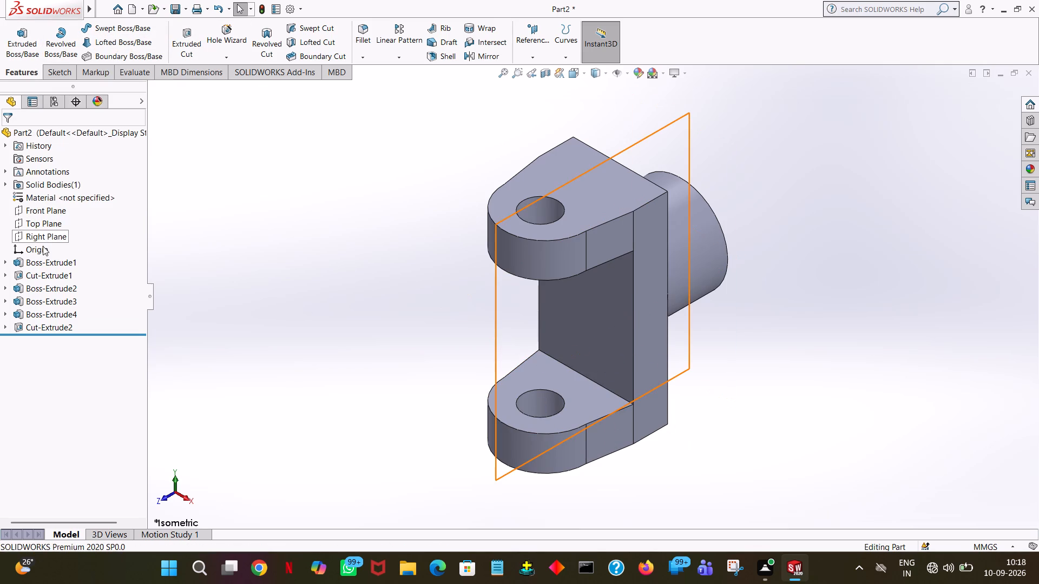
middle_click_drag(346, 328, 466, 304)
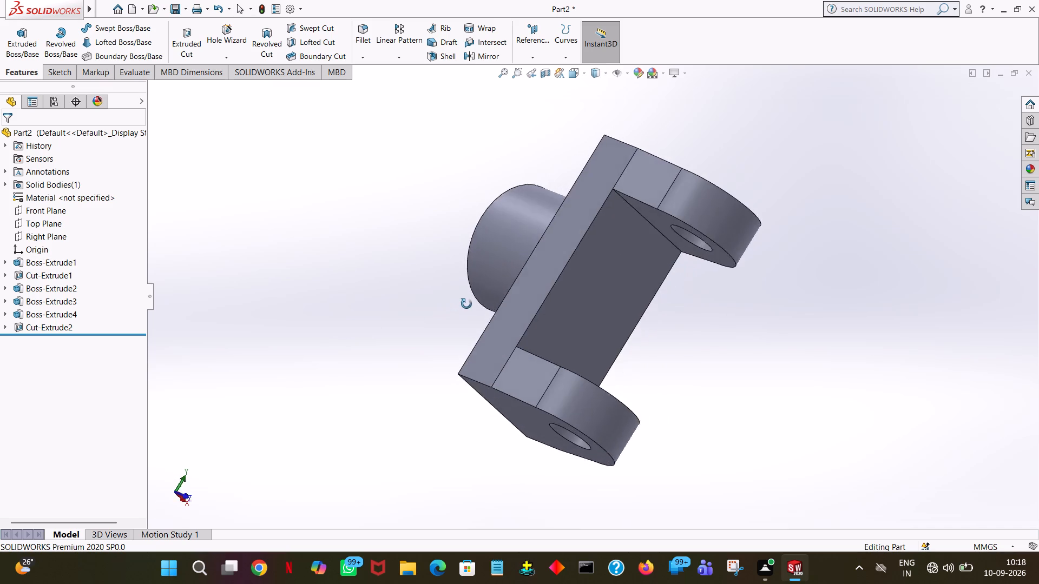
middle_click_drag(466, 304, 371, 305)
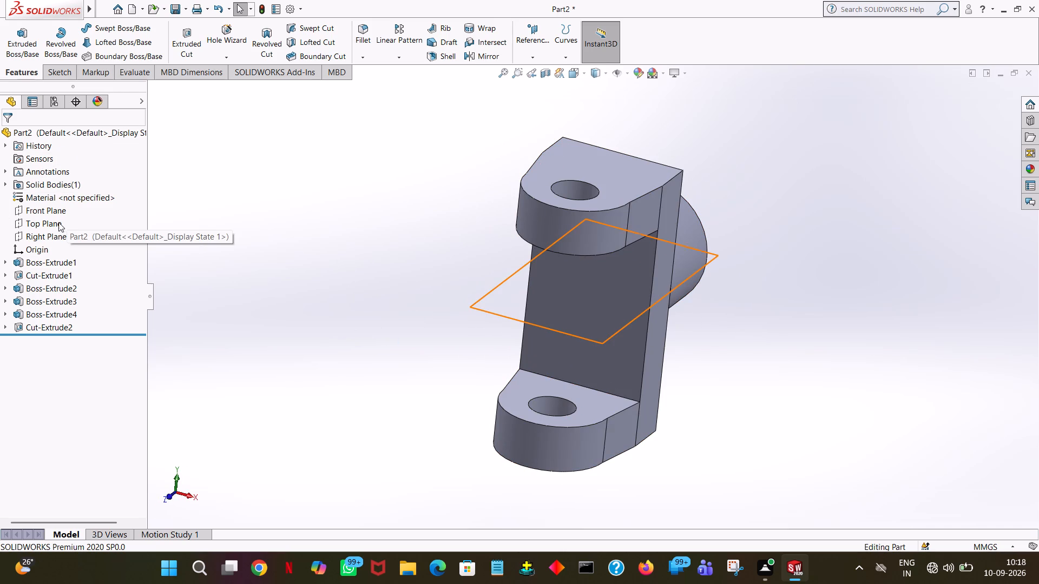
Create a reference plane offset 30 mm from the Front Plane, with the offset flipped to lie beyond the hub's open end.
left_click(43, 209)
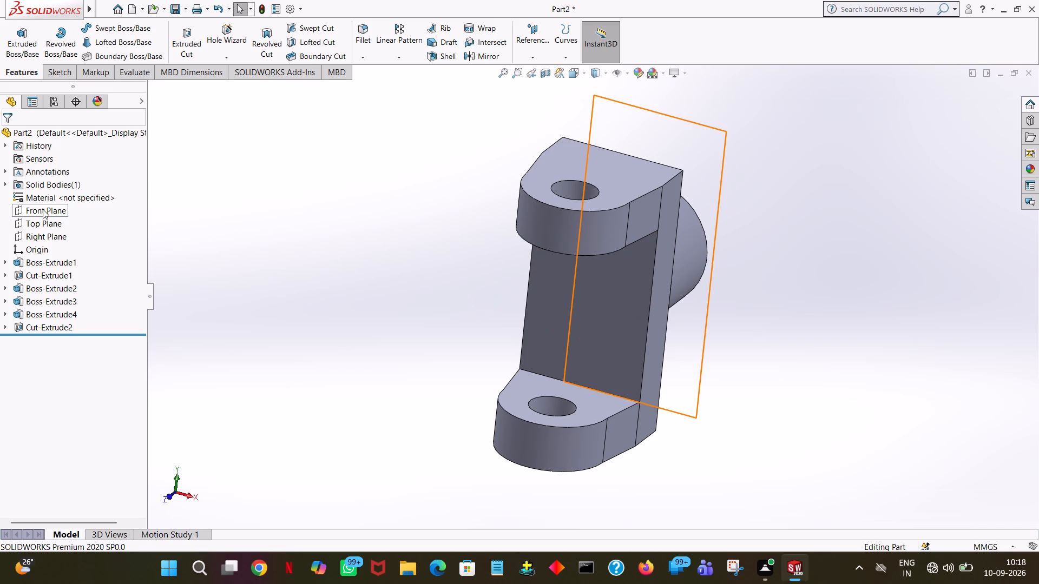
middle_click_drag(883, 336, 792, 335)
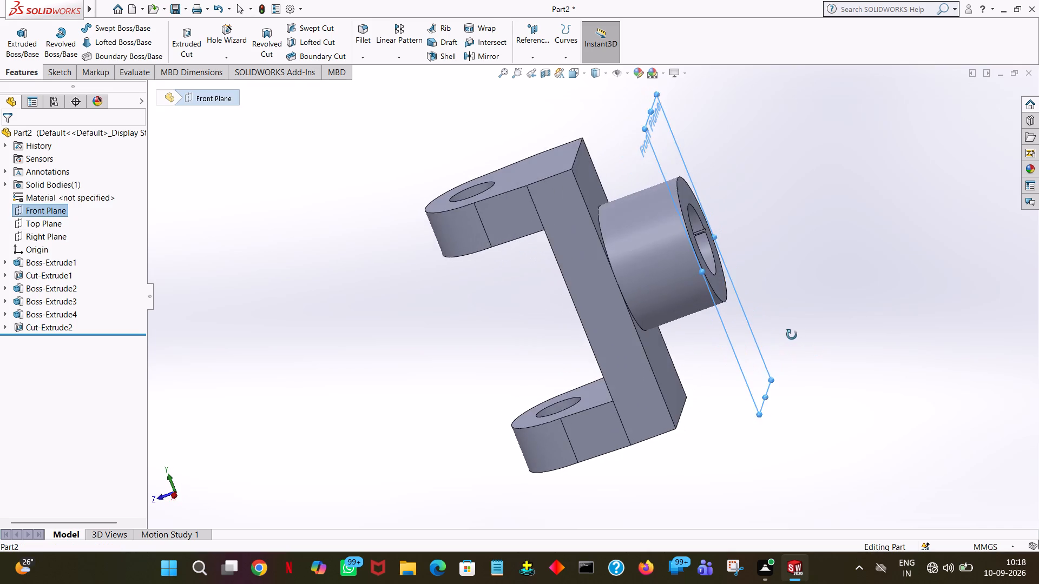
middle_click_drag(792, 335, 811, 335)
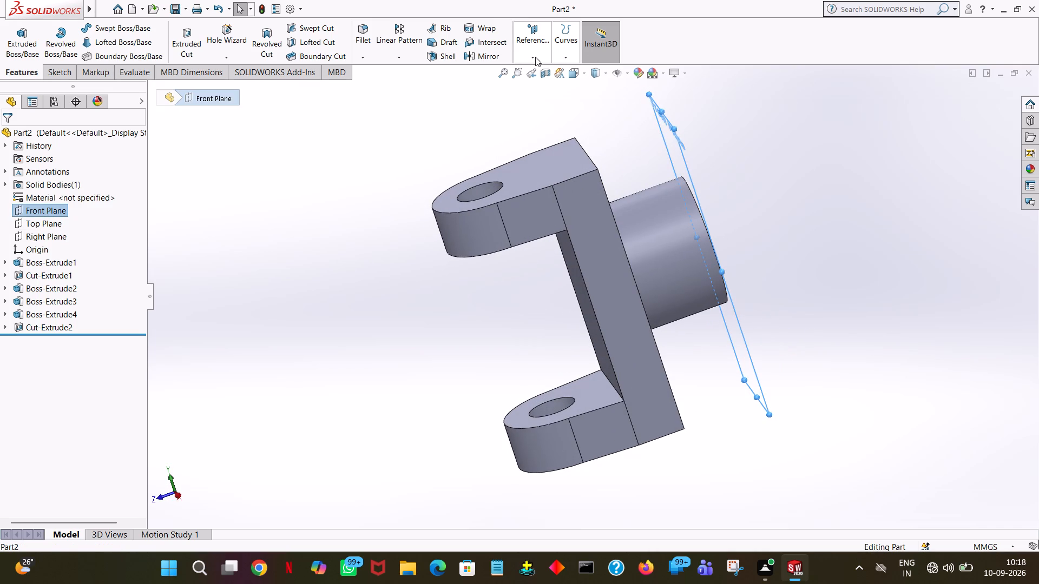
left_click(547, 57)
left_click(547, 66)
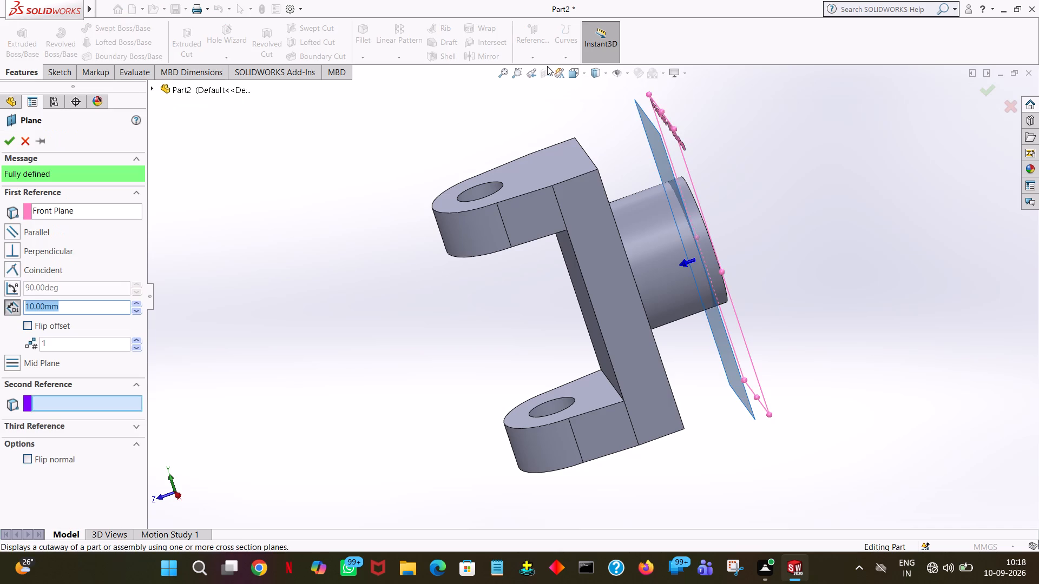
left_click(28, 322)
double_click(136, 303)
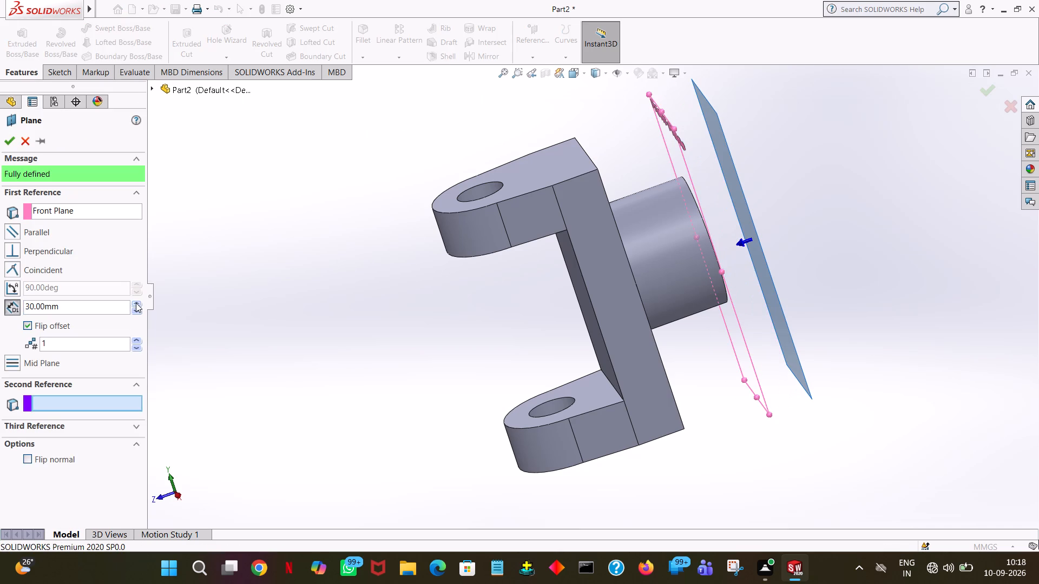
left_click(11, 144)
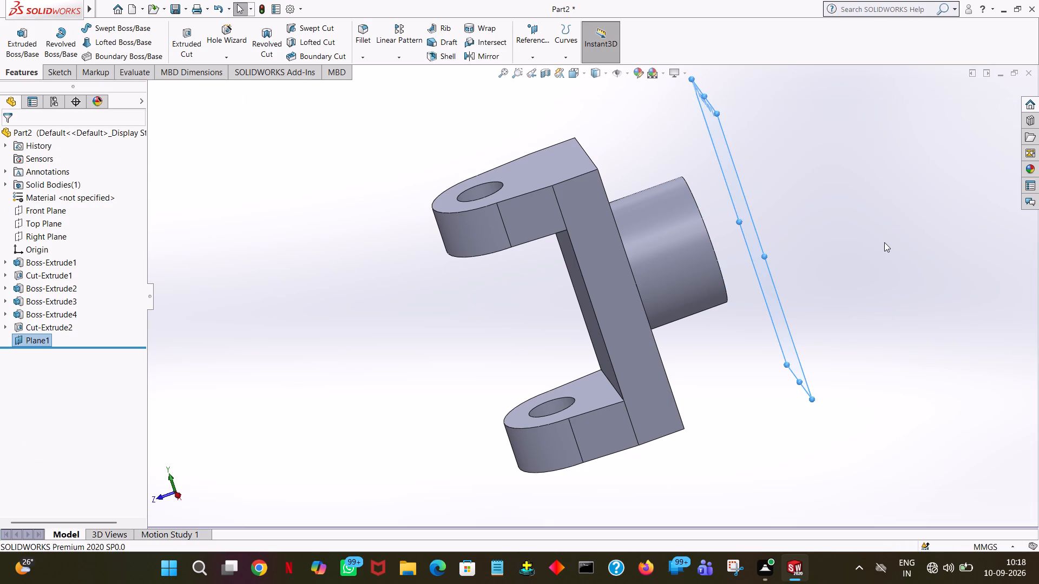
Open a sketch on the new offset plane, view it face-on, and start the Circle tool.
middle_click_drag(886, 244, 813, 278)
left_click(28, 347)
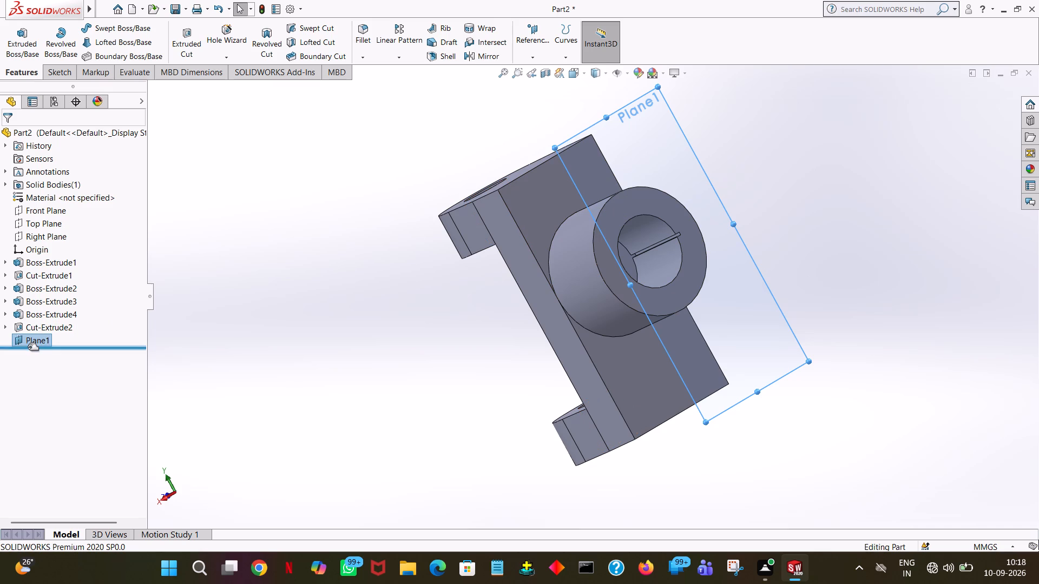
right_click(28, 347)
left_click(38, 333)
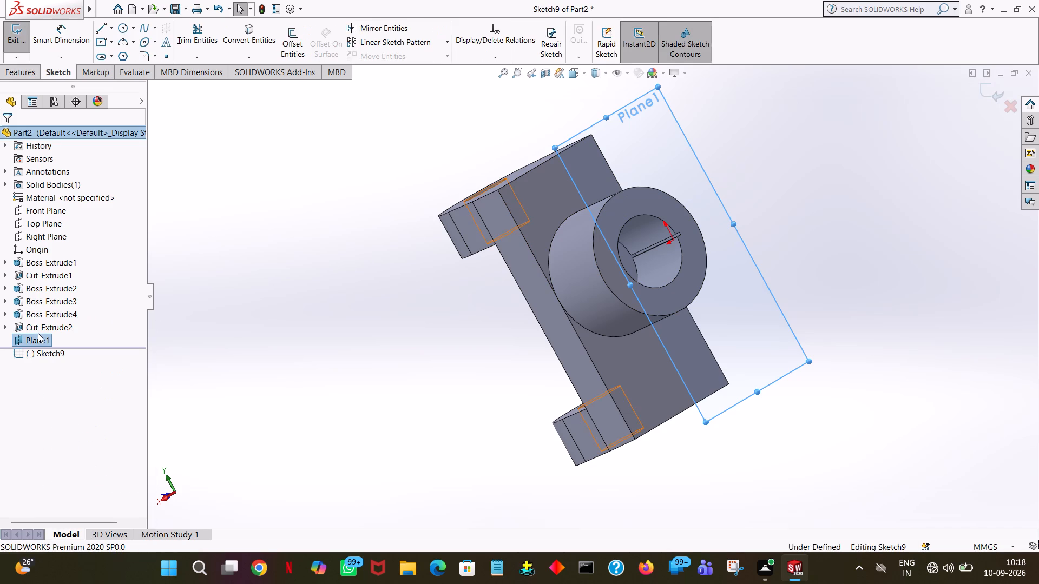
key("space")
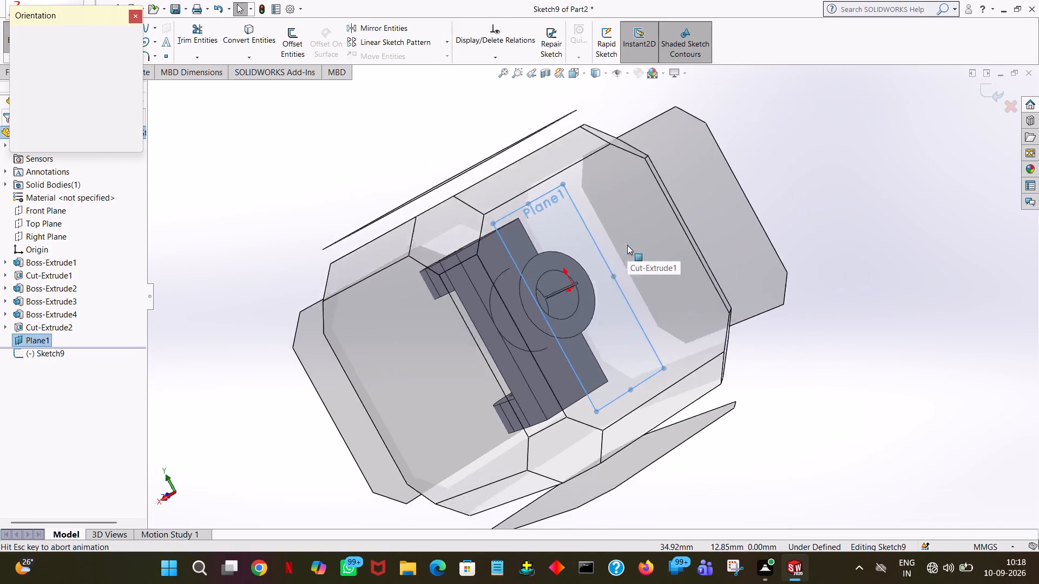
left_click(131, 82)
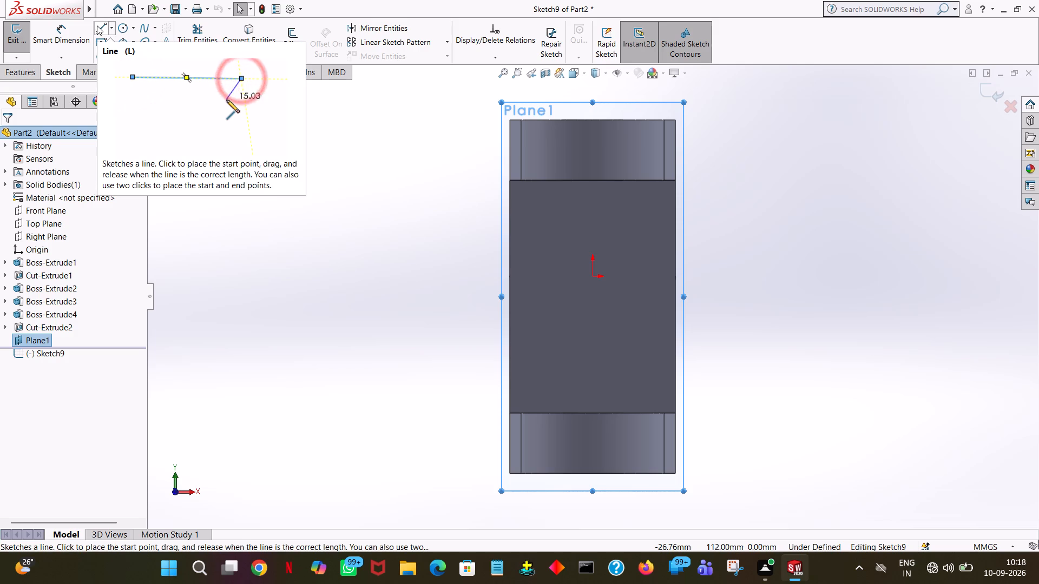
left_click(120, 30)
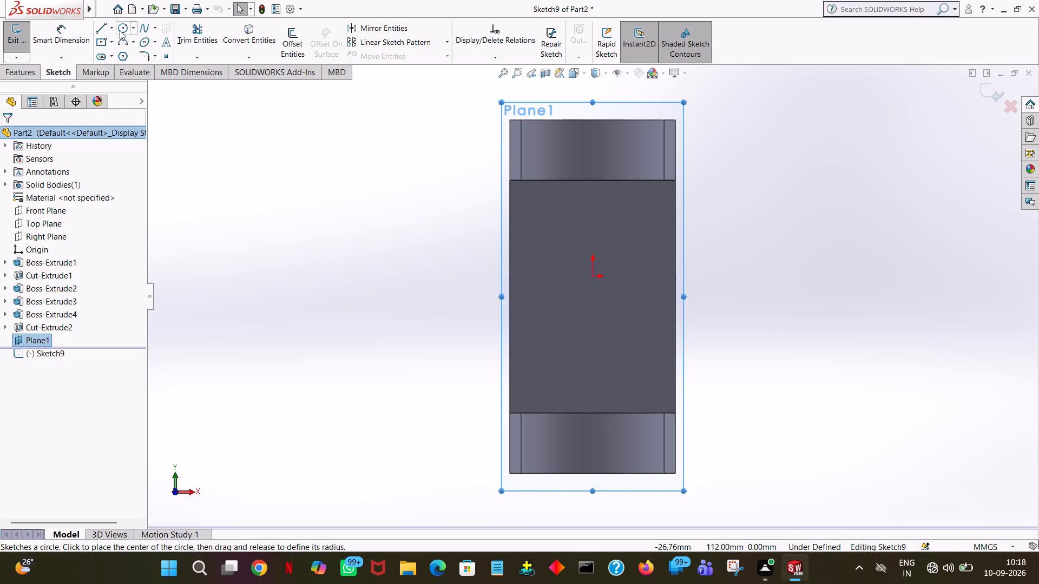
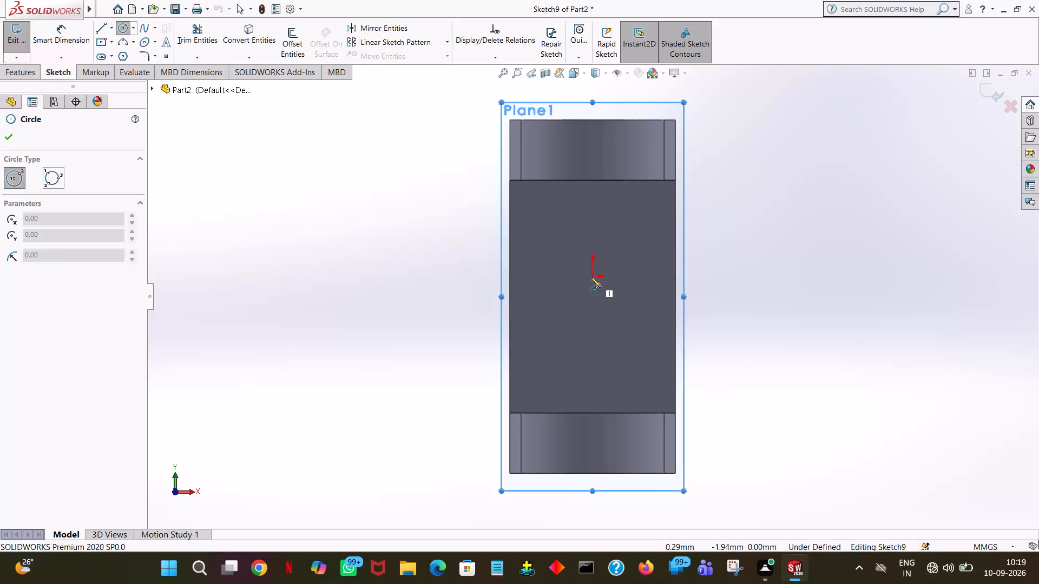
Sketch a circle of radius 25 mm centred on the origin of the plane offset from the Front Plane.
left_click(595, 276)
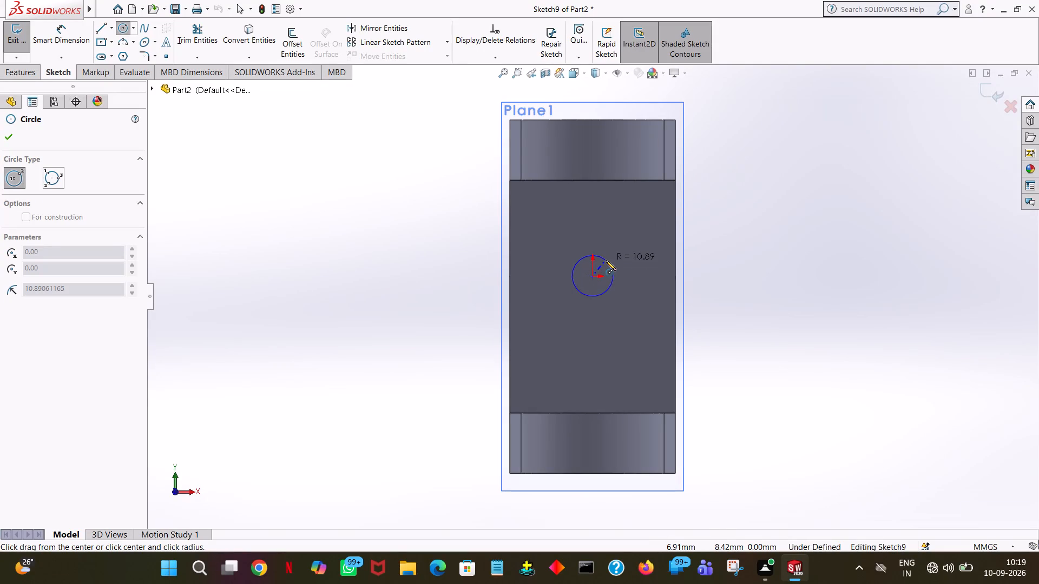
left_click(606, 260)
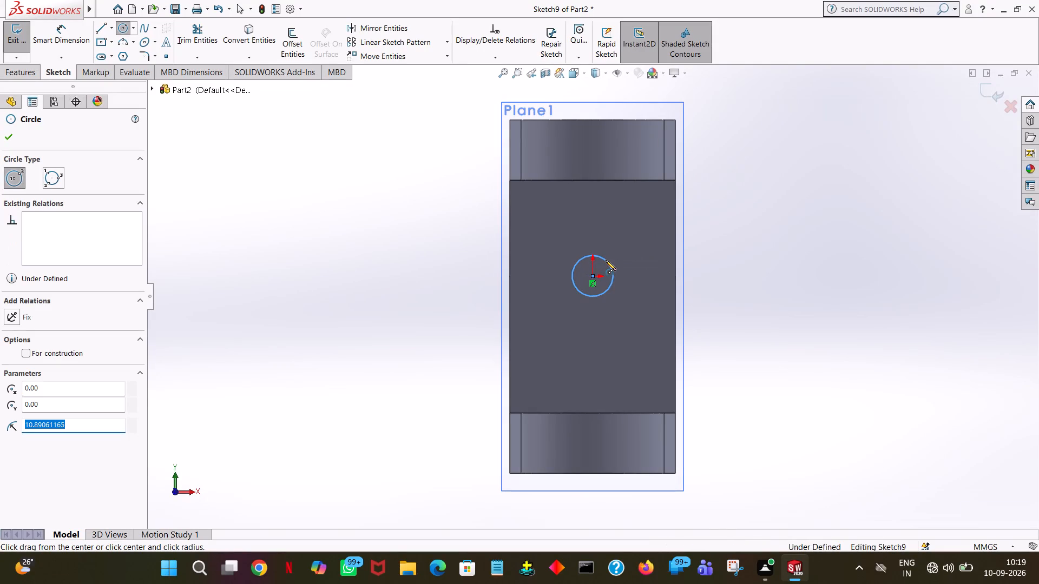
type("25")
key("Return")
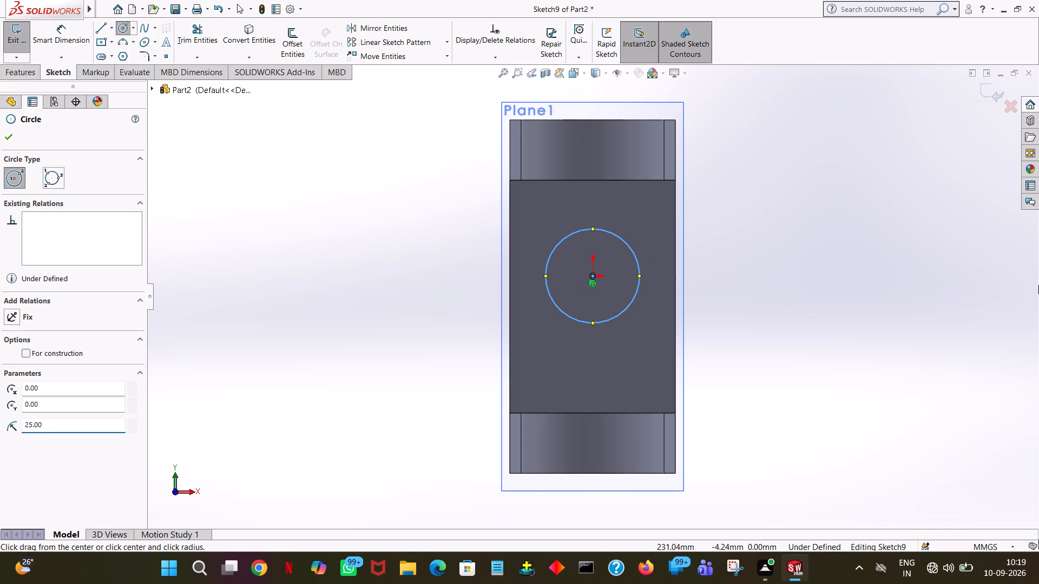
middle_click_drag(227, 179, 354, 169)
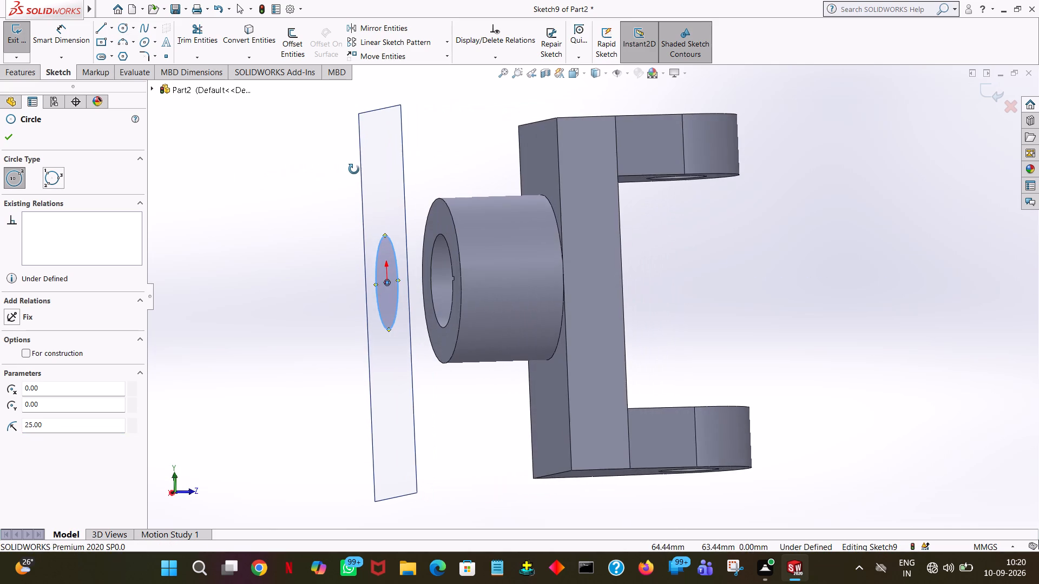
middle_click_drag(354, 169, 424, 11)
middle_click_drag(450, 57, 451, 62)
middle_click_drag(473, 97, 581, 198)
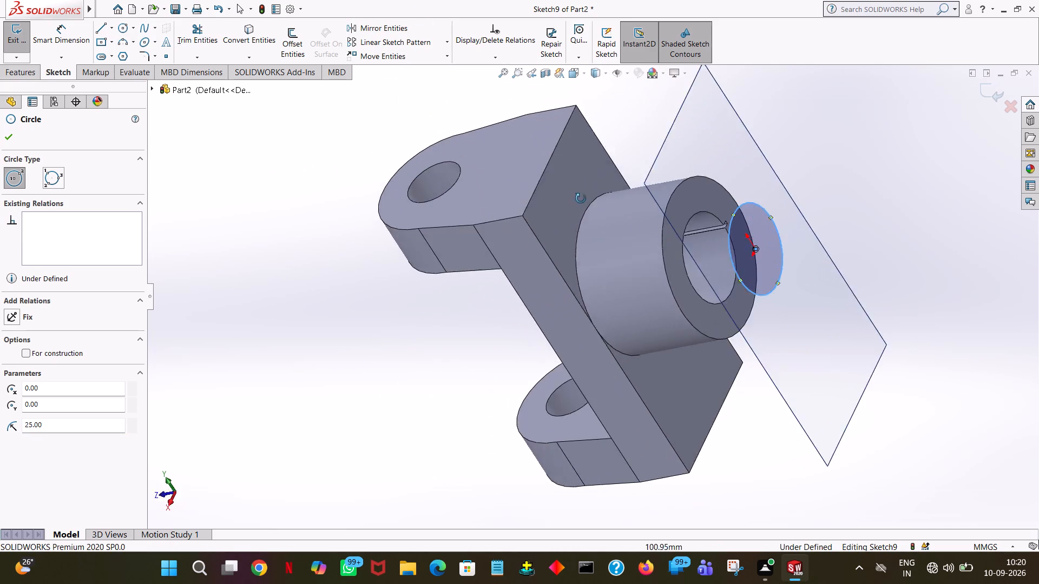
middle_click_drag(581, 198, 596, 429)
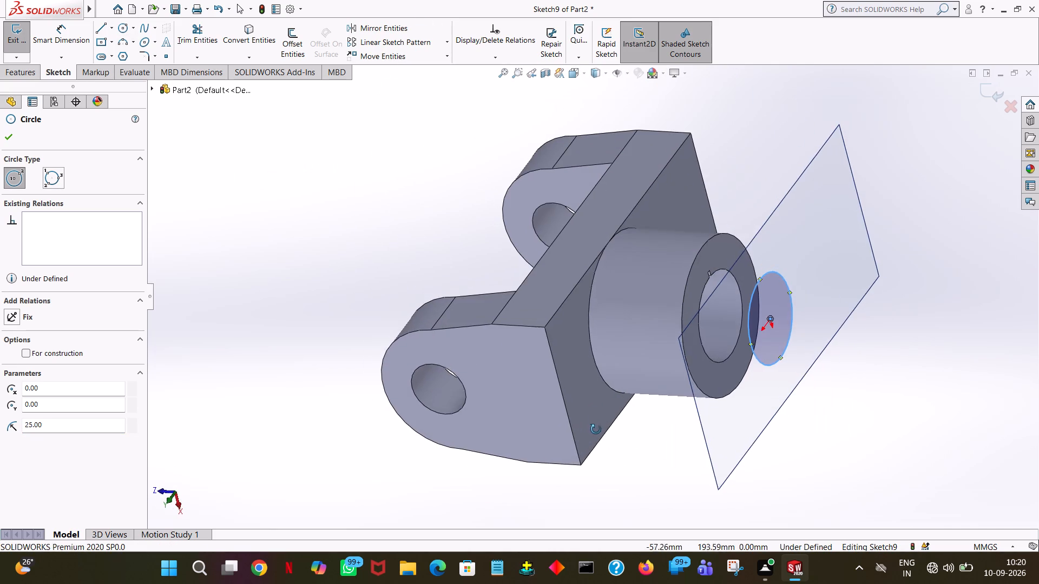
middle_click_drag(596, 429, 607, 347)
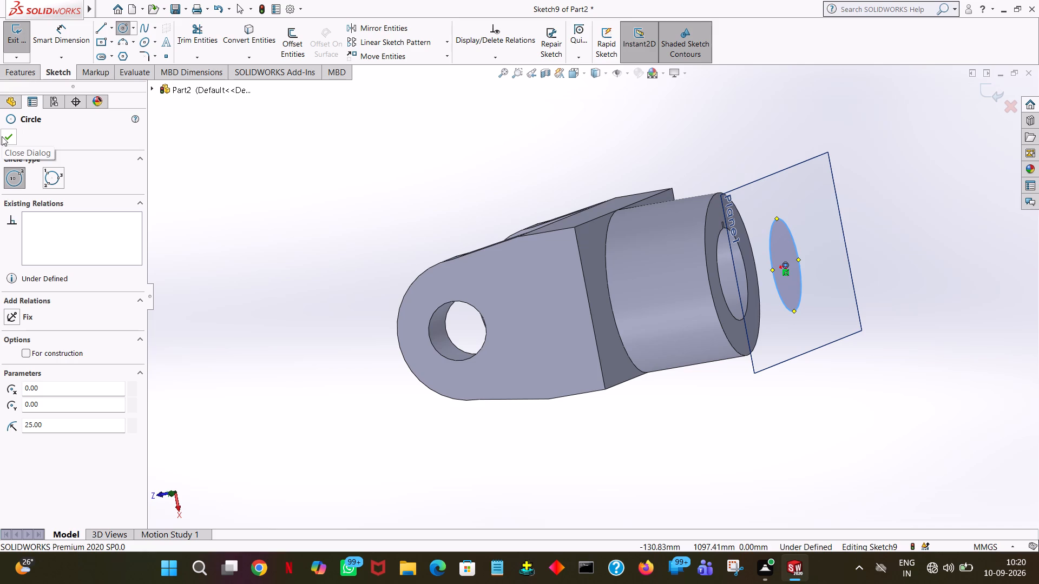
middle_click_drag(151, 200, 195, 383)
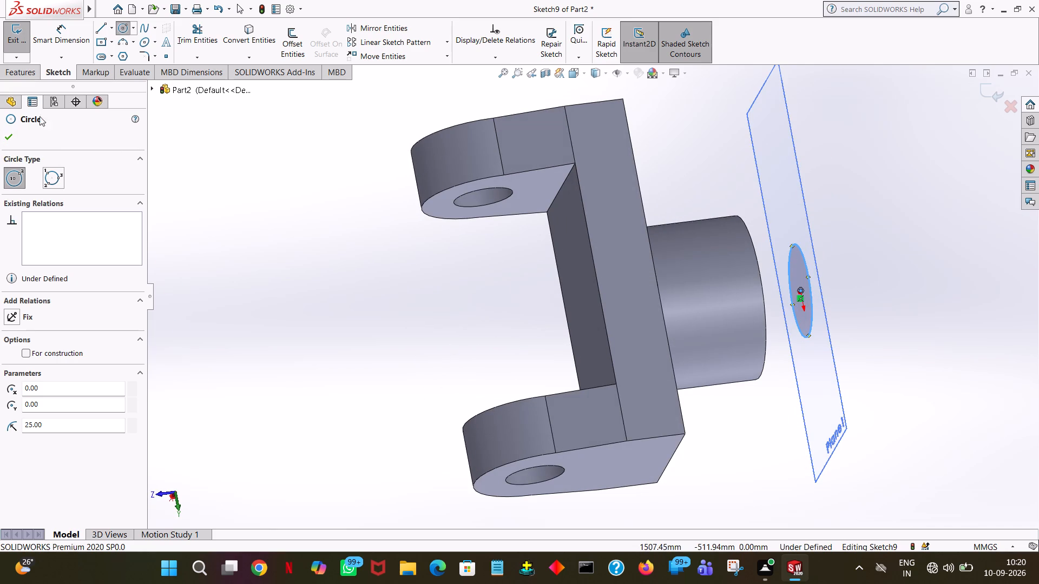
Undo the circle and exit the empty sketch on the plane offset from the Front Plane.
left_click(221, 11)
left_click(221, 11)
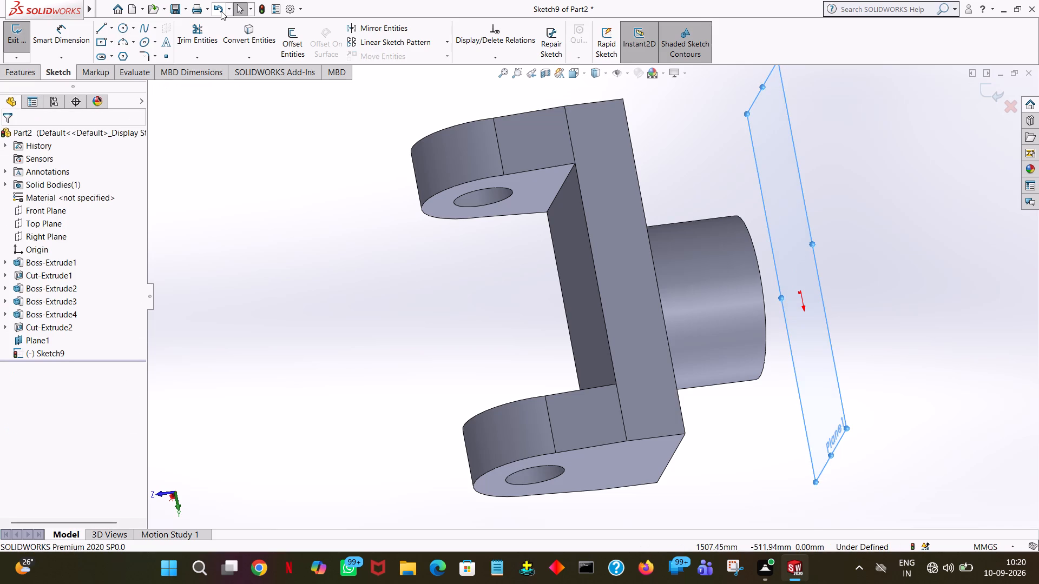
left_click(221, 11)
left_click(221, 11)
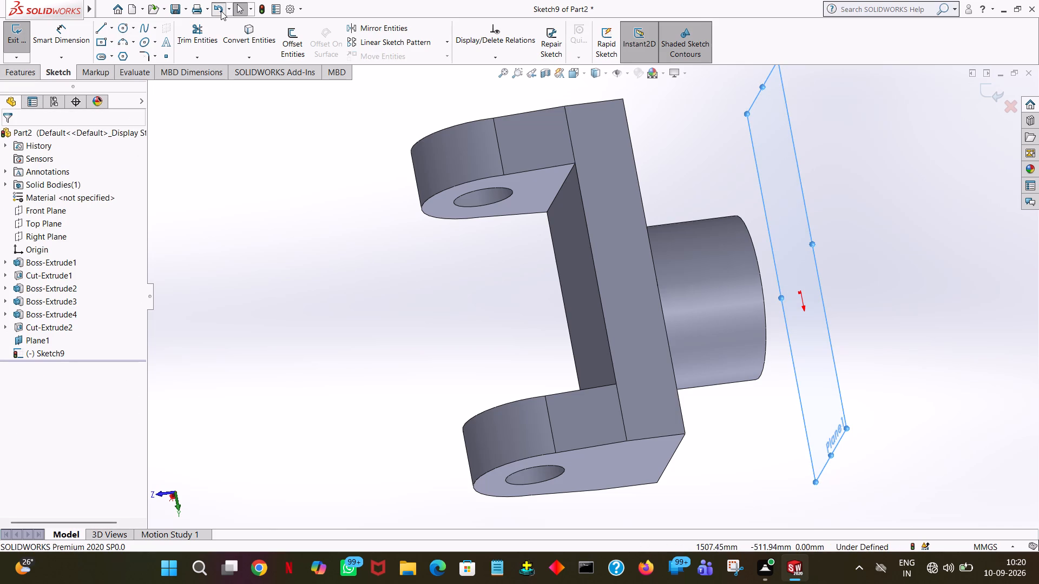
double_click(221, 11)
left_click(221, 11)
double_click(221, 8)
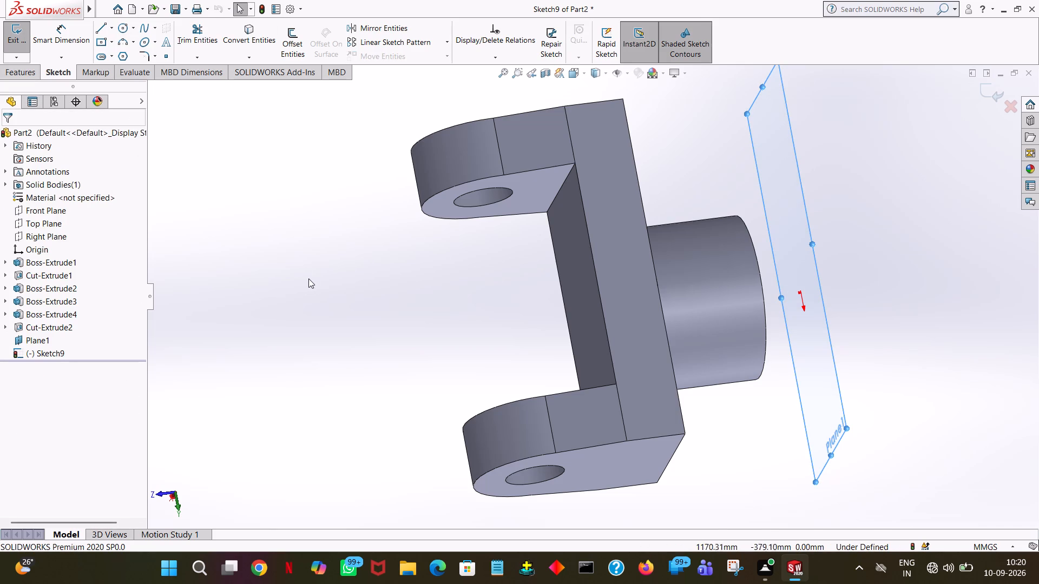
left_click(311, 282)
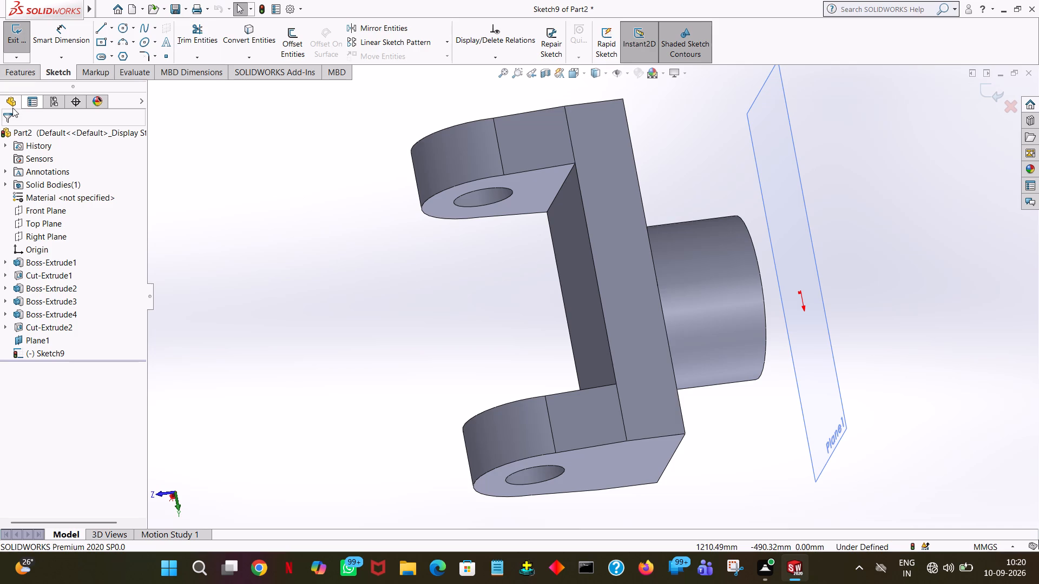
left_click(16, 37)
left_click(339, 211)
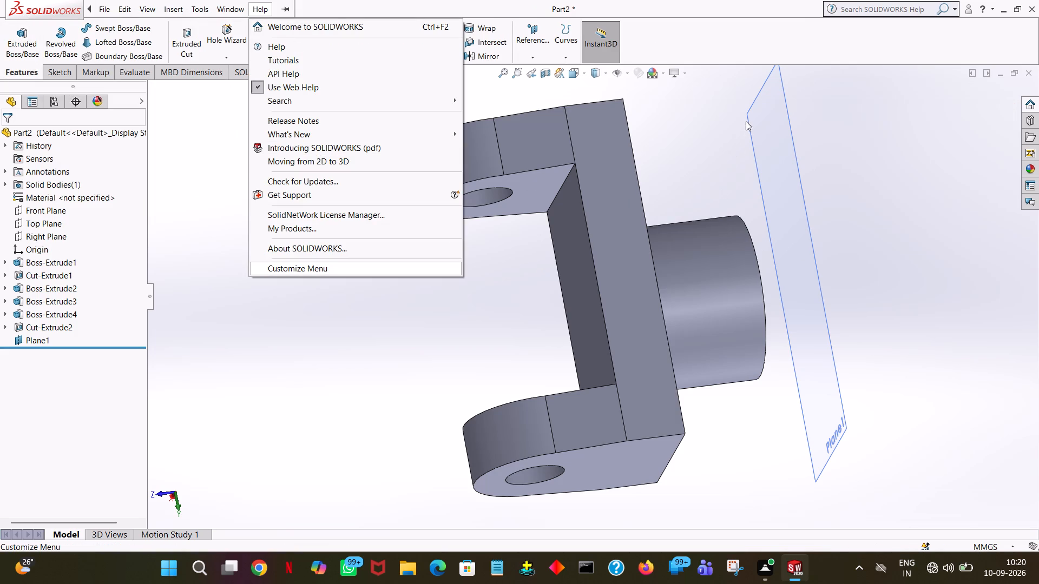
Hide the reference plane that is offset from the Front Plane.
left_click(35, 342)
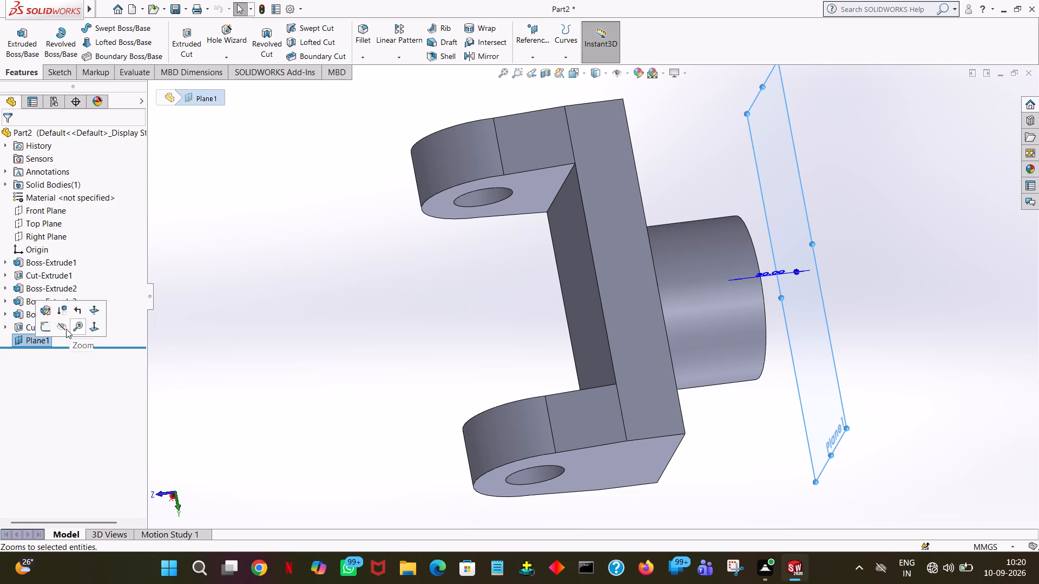
left_click(66, 329)
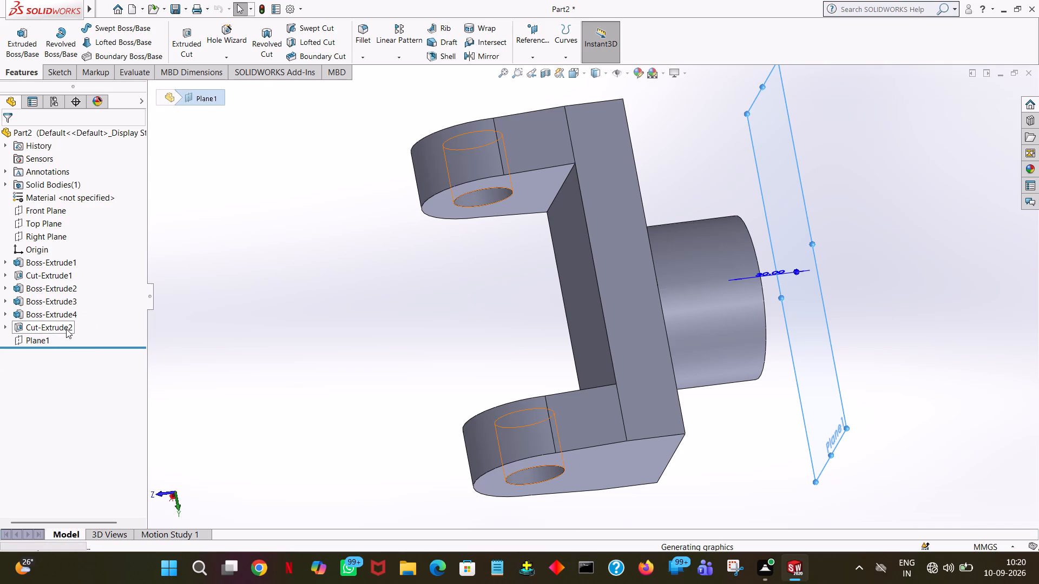
Create a reference plane offset 160 mm from the Right Plane, without flipping the offset.
left_click(61, 234)
middle_click_drag(124, 240, 222, 243)
middle_click_drag(243, 266, 374, 282)
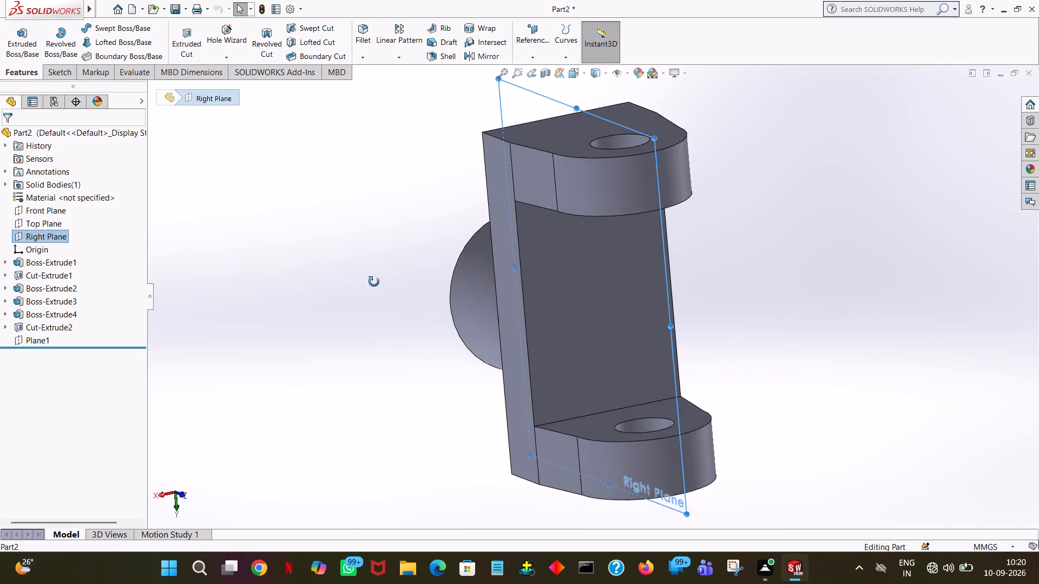
middle_click_drag(374, 282, 345, 263)
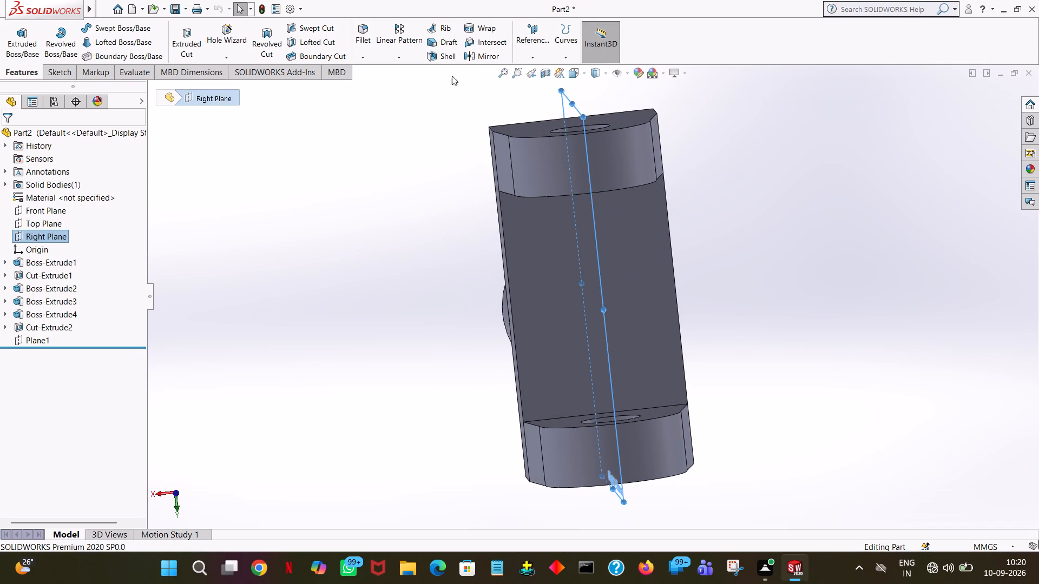
left_click(529, 56)
left_click(529, 68)
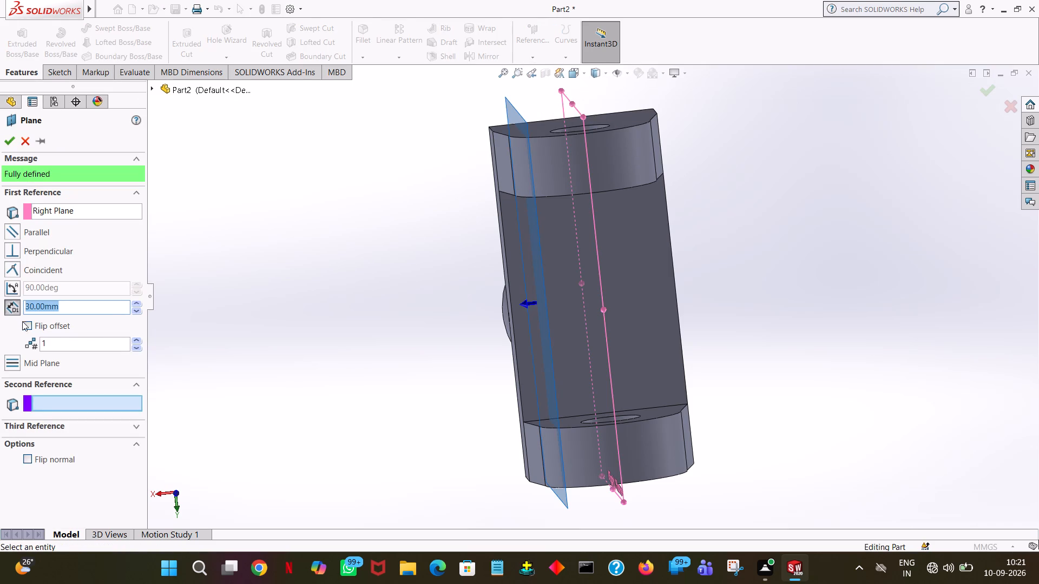
triple_click(141, 302)
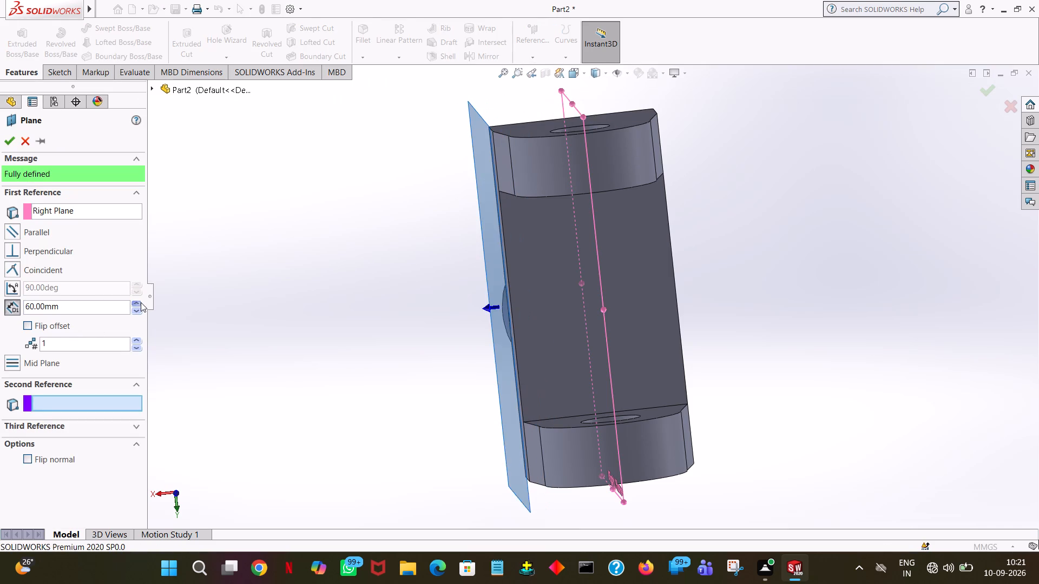
triple_click(141, 302)
triple_click(141, 302)
left_click(141, 302)
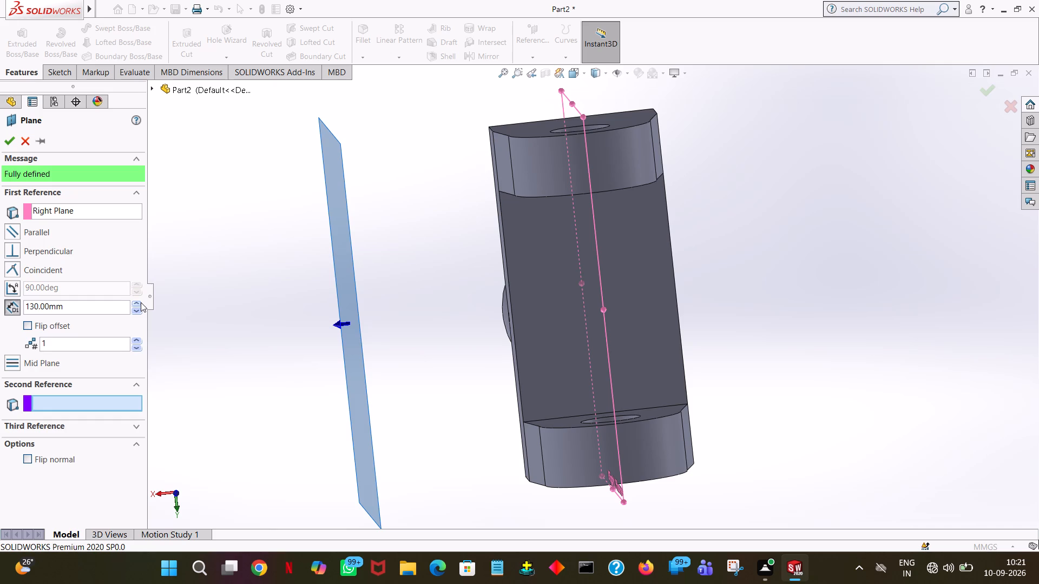
triple_click(141, 302)
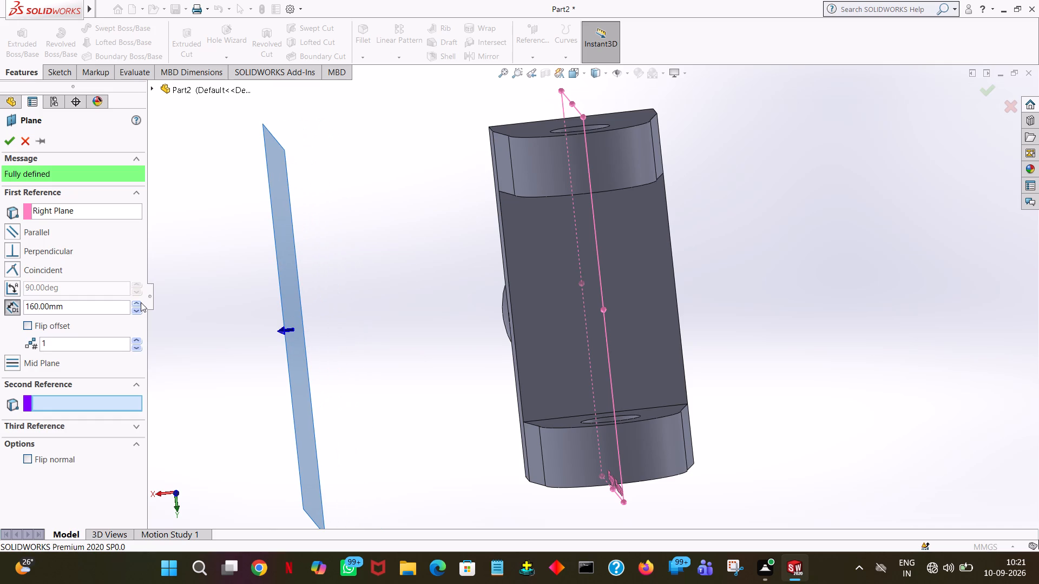
middle_click_drag(353, 297, 478, 251)
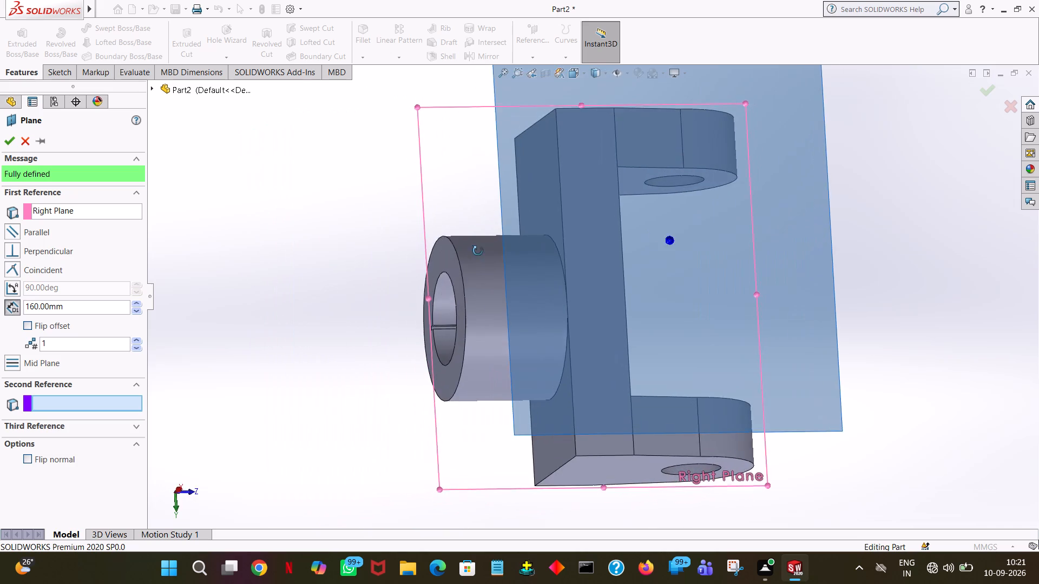
middle_click_drag(478, 251, 433, 301)
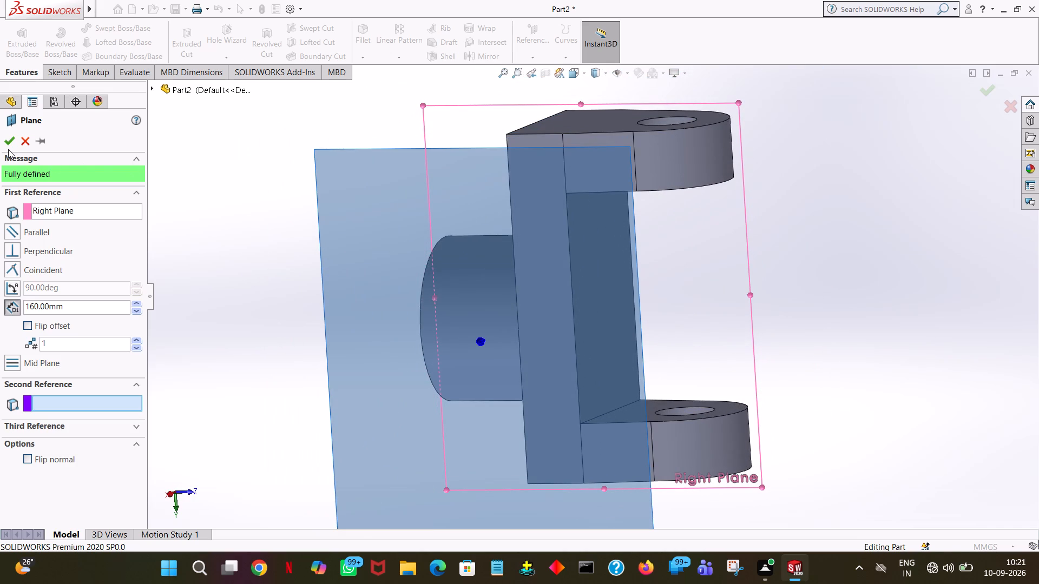
left_click(8, 147)
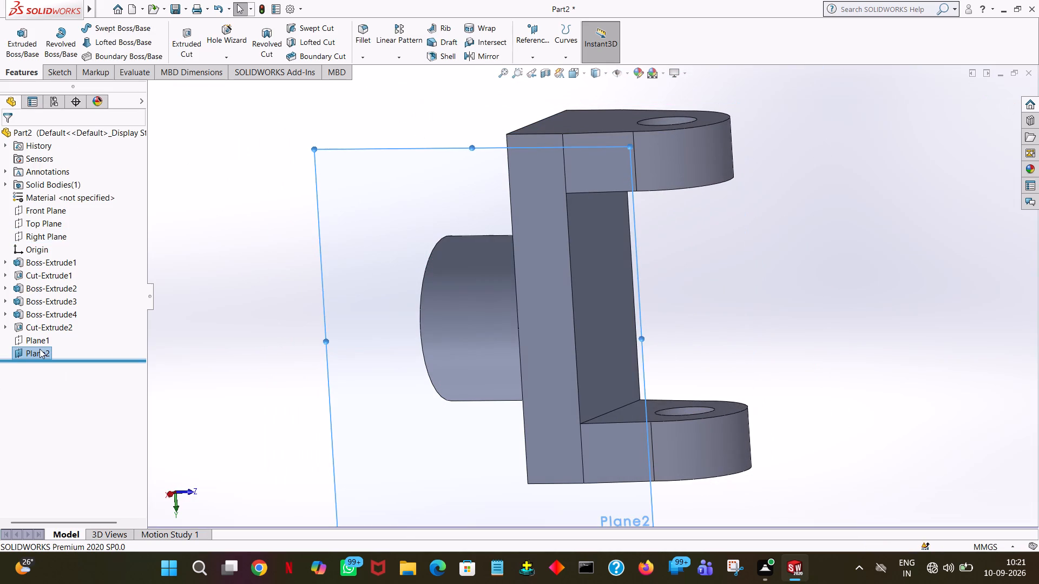
Open a sketch on the plane offset from the Right Plane and view it face-on.
right_click(38, 350)
left_click(51, 318)
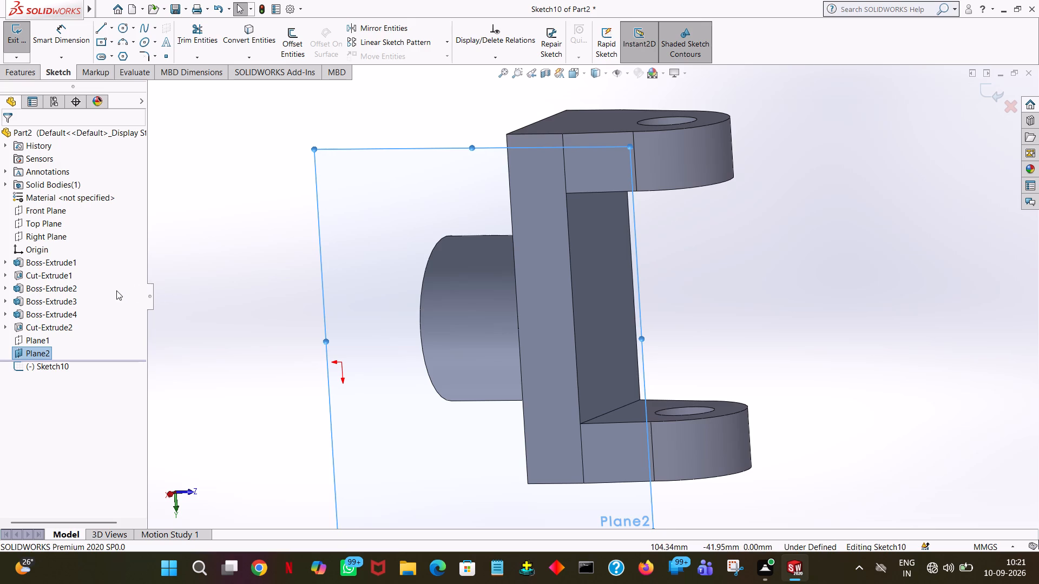
key("space")
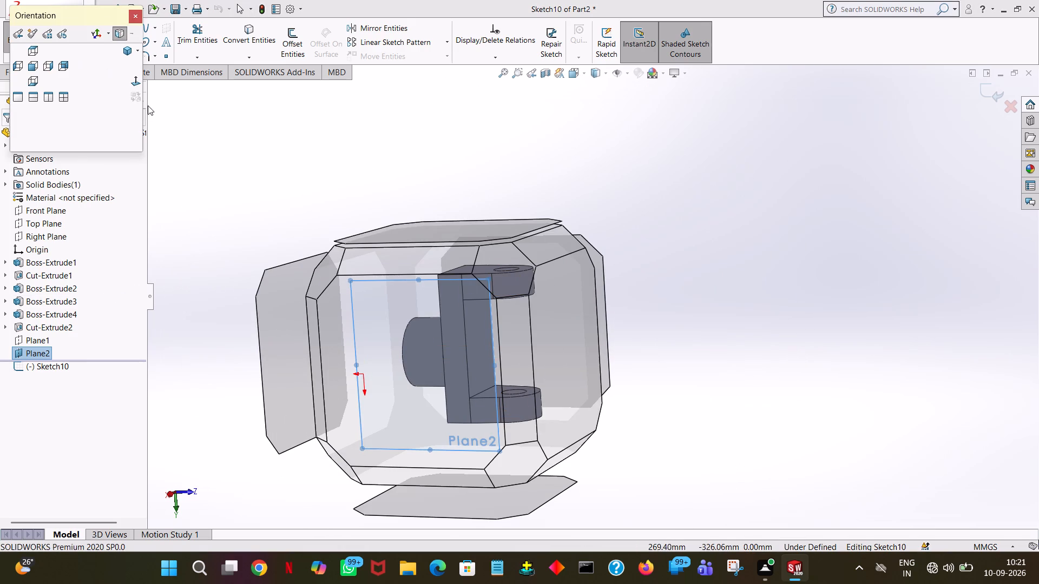
left_click(134, 78)
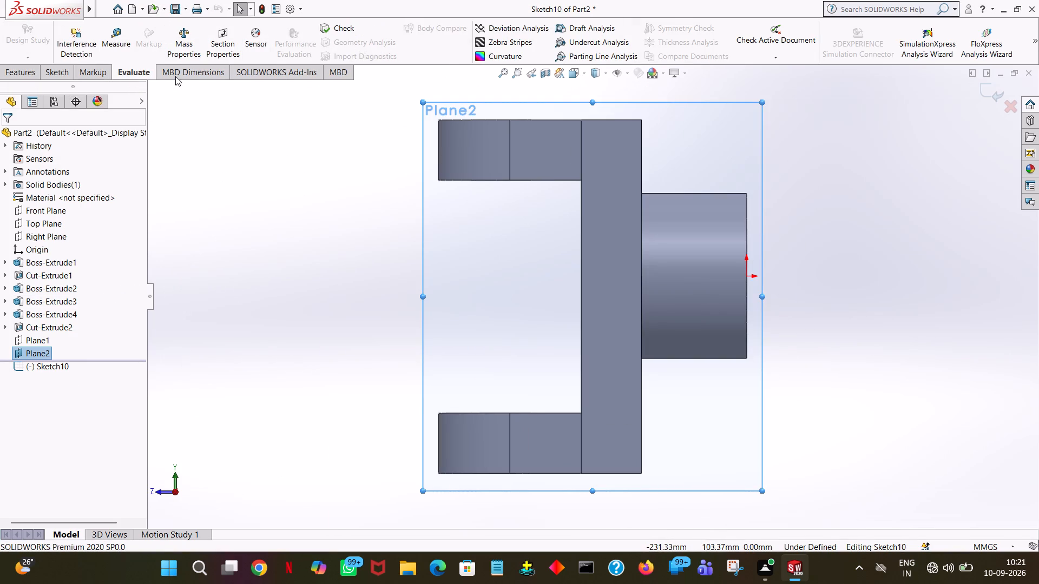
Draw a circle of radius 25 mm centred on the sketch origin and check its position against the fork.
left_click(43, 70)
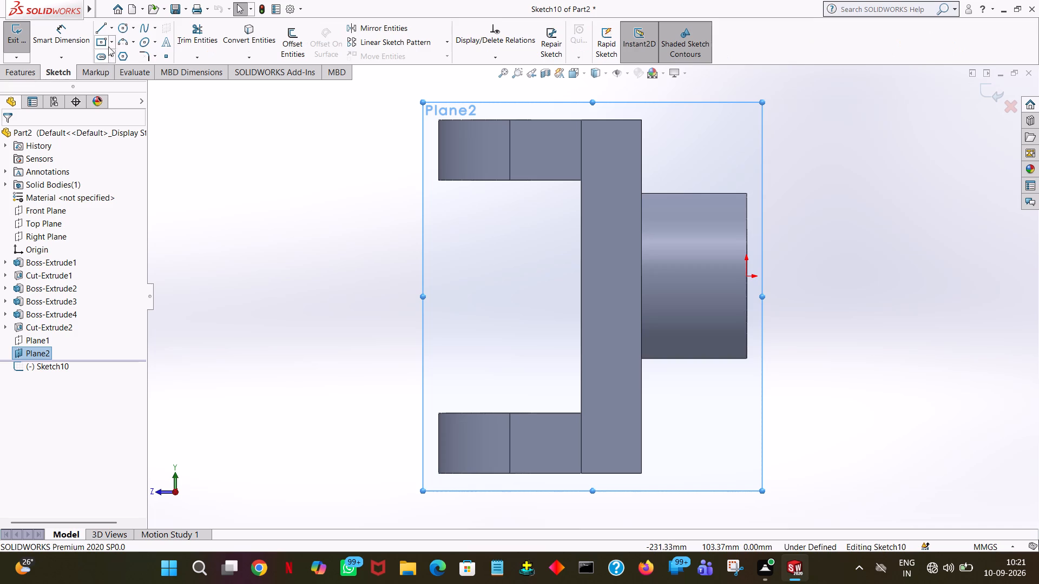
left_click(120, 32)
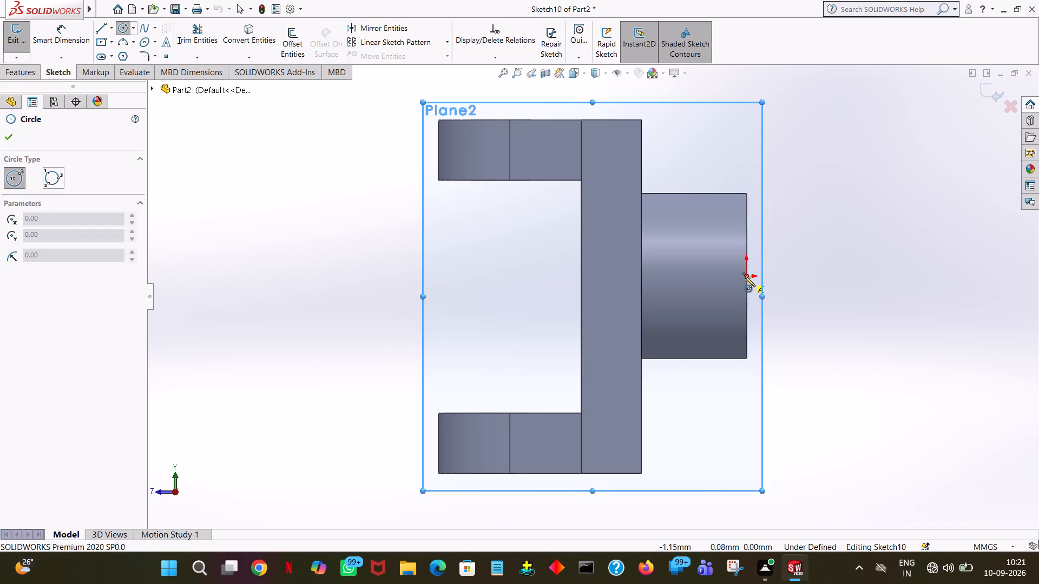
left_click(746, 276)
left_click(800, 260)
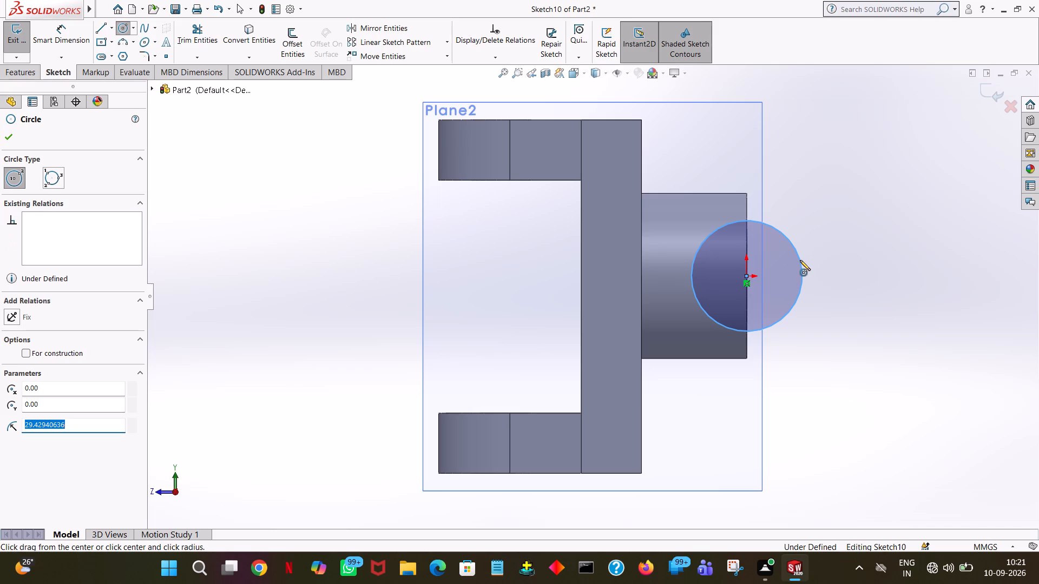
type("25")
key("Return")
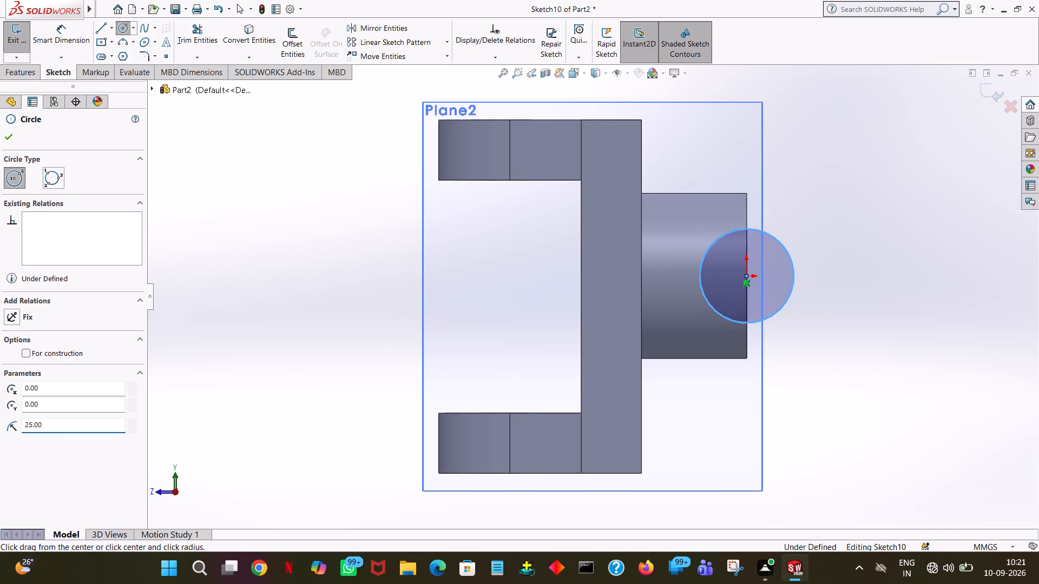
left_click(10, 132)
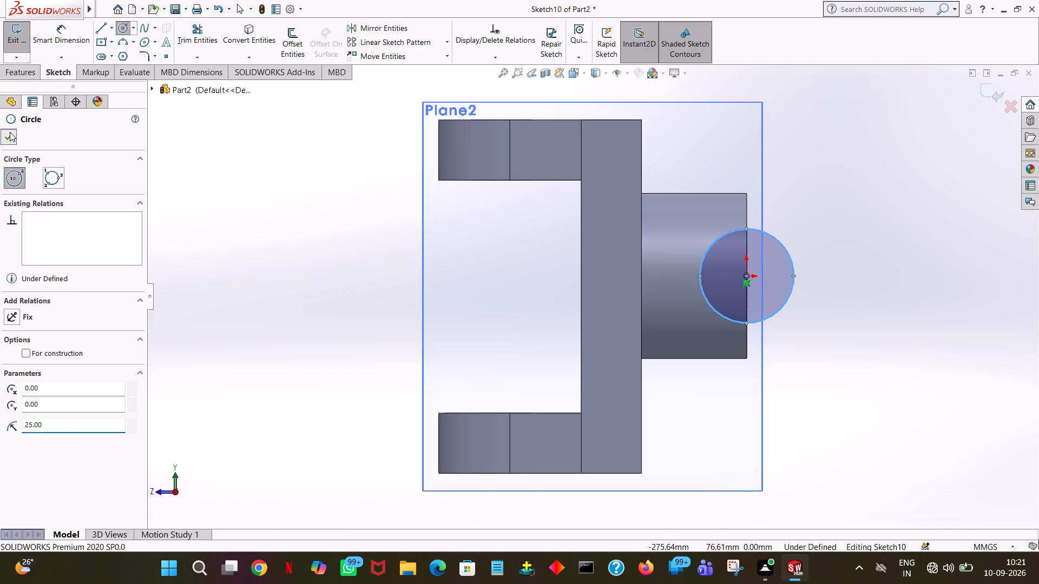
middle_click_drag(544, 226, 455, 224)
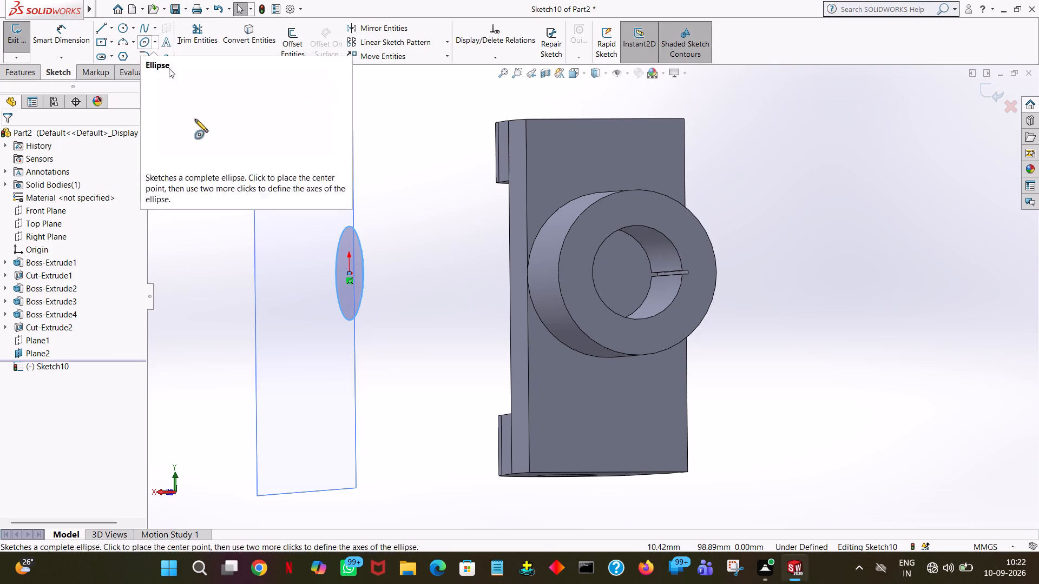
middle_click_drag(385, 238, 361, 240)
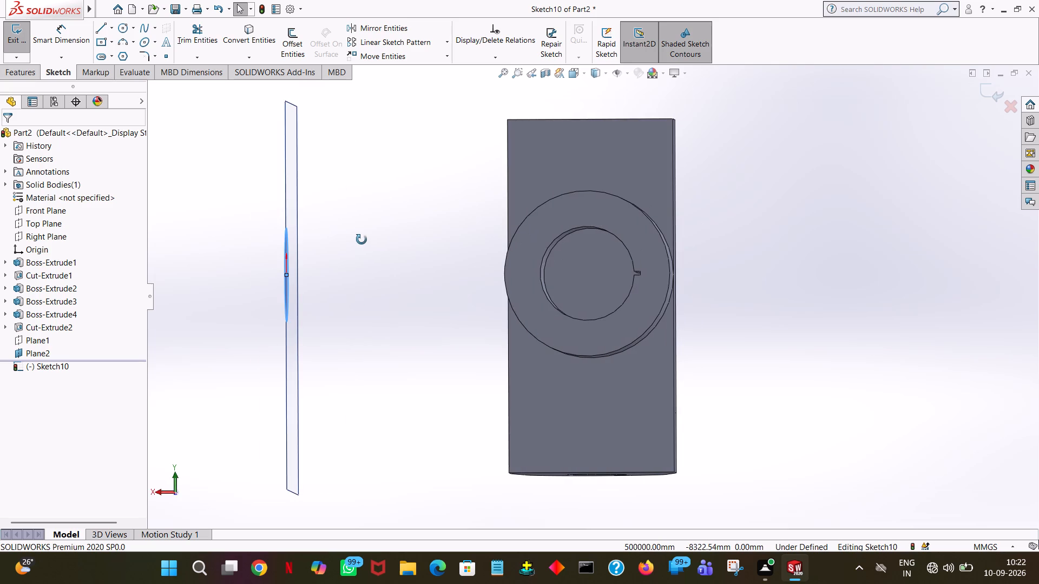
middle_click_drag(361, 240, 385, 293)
Undo the circle drawn in the sketch on the plane offset from the Right Plane.
left_click(221, 9)
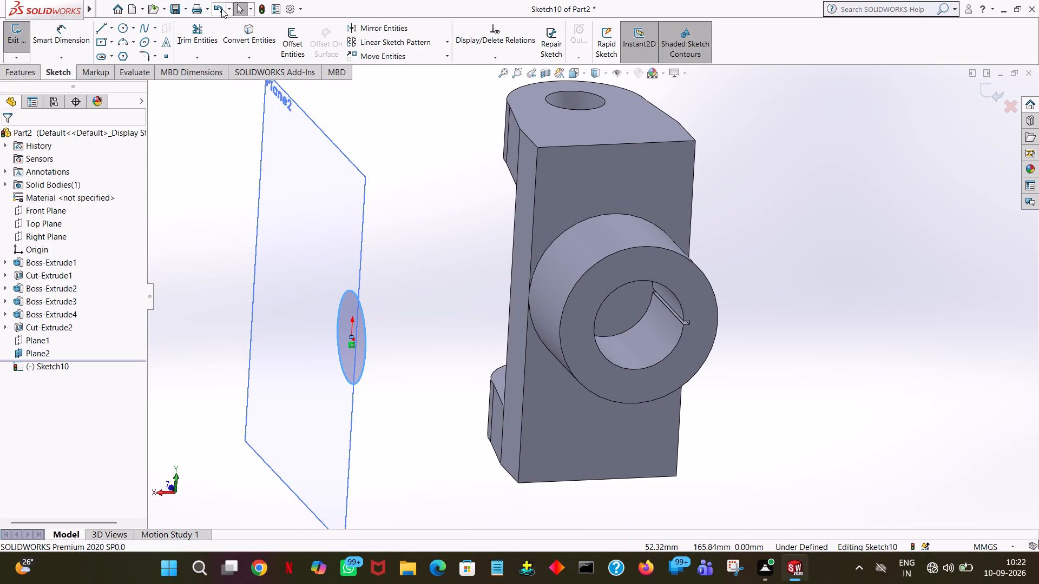
left_click(221, 9)
left_click(221, 9)
double_click(221, 9)
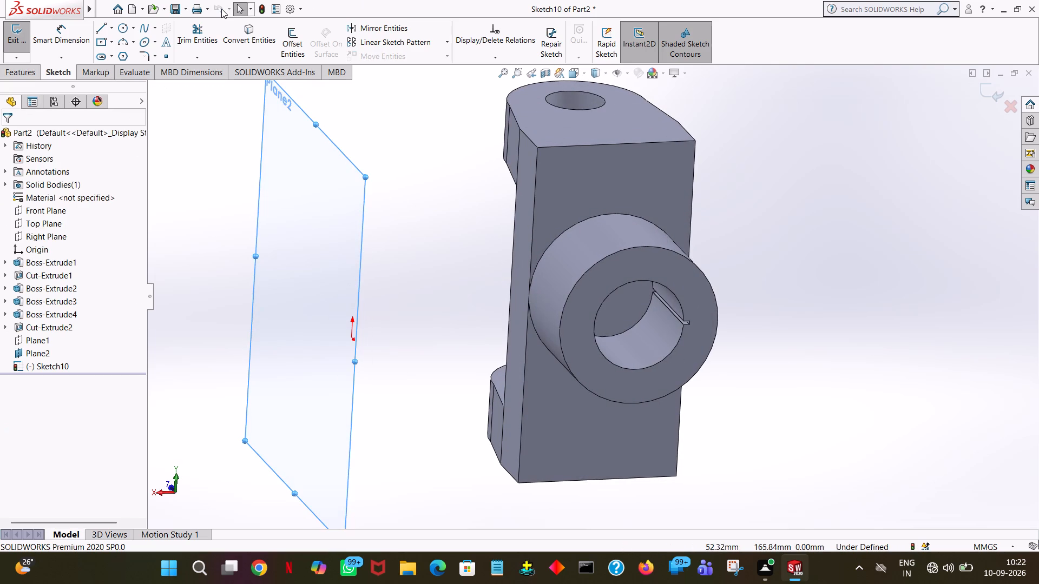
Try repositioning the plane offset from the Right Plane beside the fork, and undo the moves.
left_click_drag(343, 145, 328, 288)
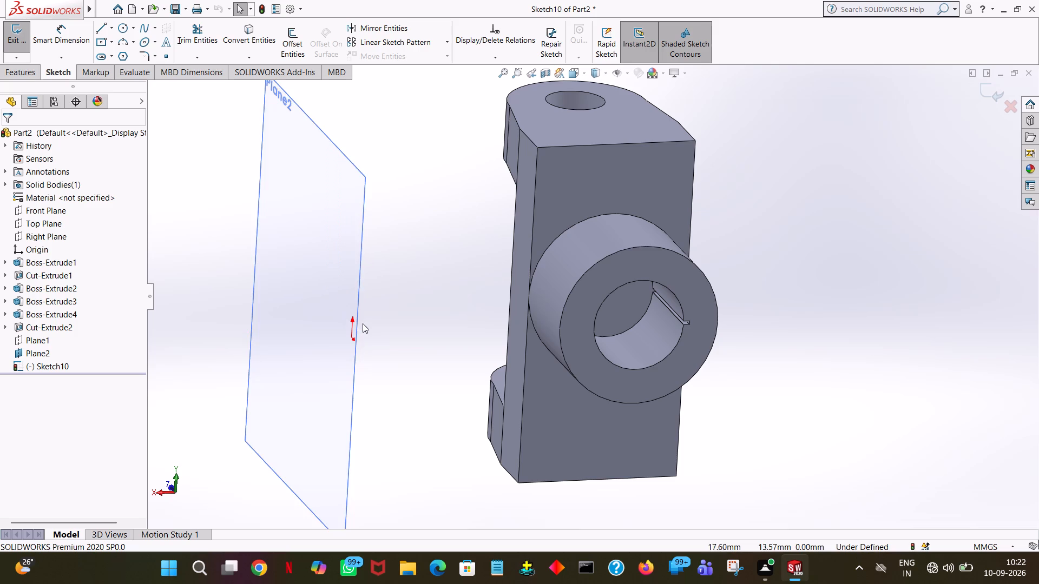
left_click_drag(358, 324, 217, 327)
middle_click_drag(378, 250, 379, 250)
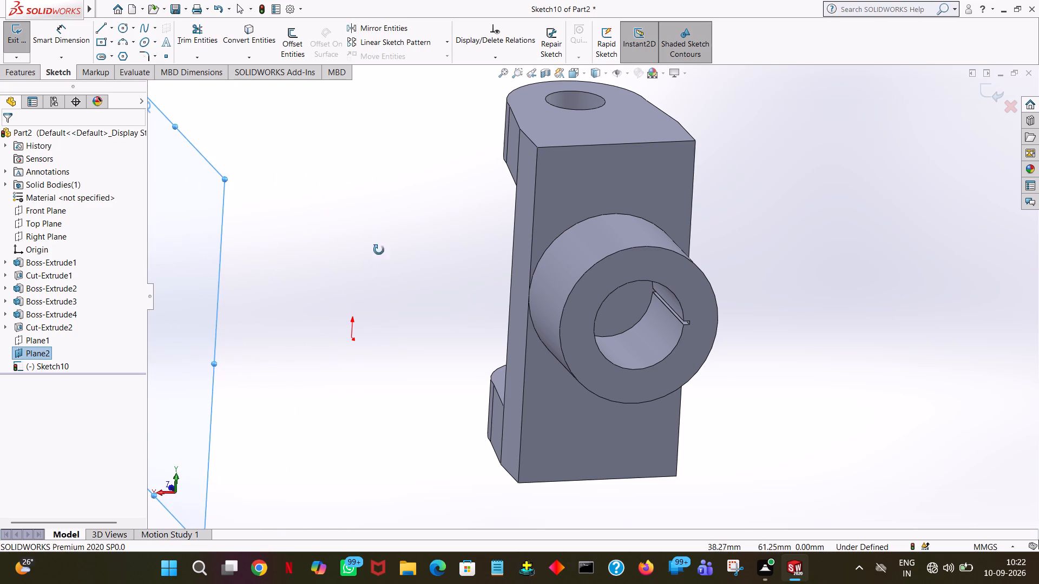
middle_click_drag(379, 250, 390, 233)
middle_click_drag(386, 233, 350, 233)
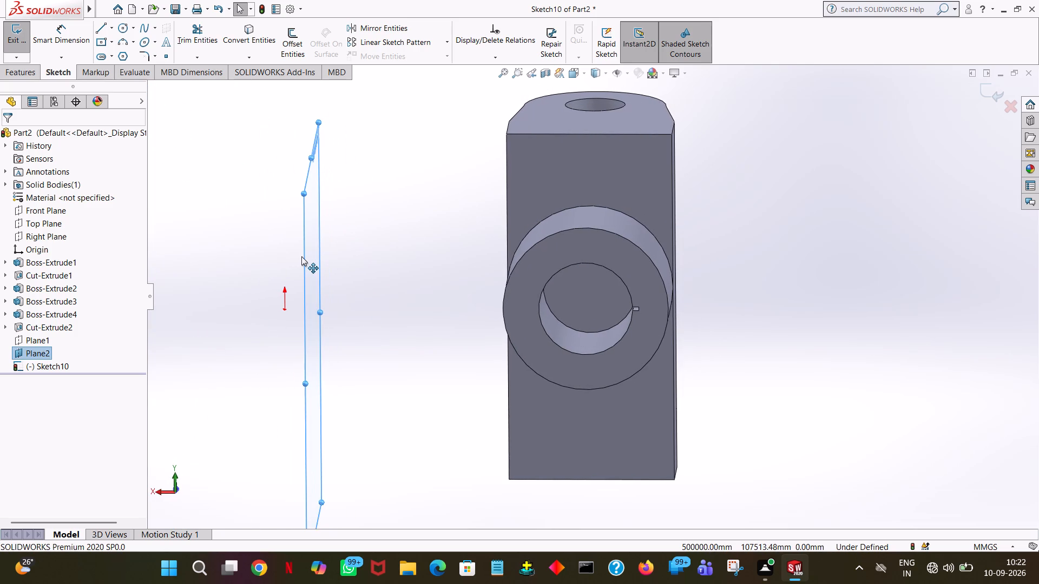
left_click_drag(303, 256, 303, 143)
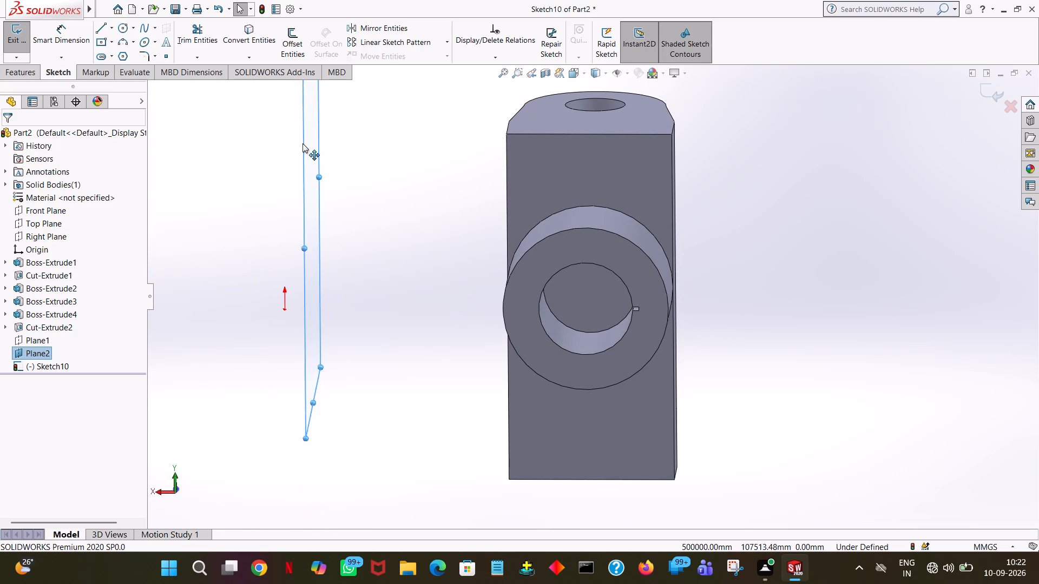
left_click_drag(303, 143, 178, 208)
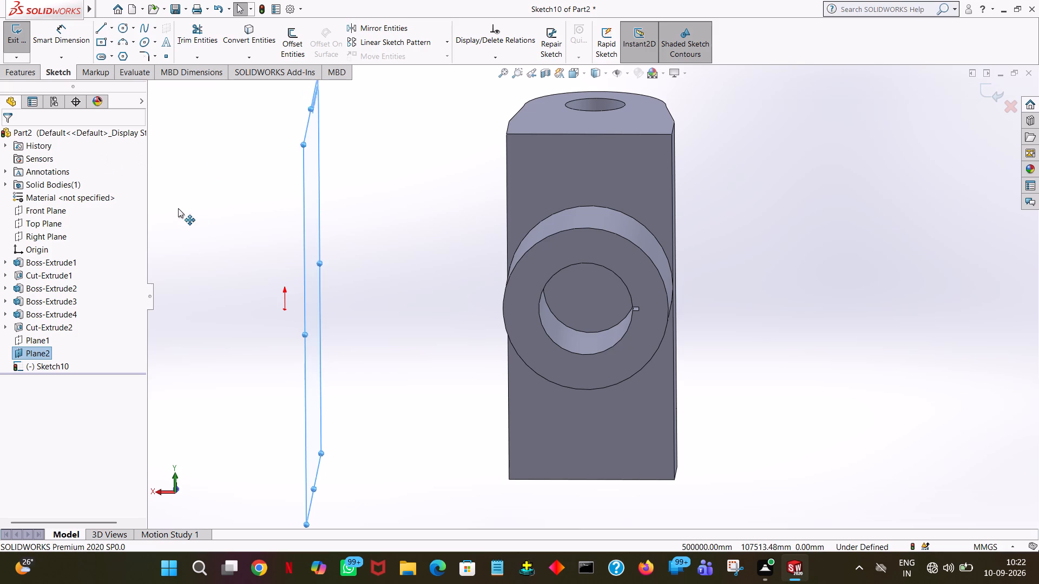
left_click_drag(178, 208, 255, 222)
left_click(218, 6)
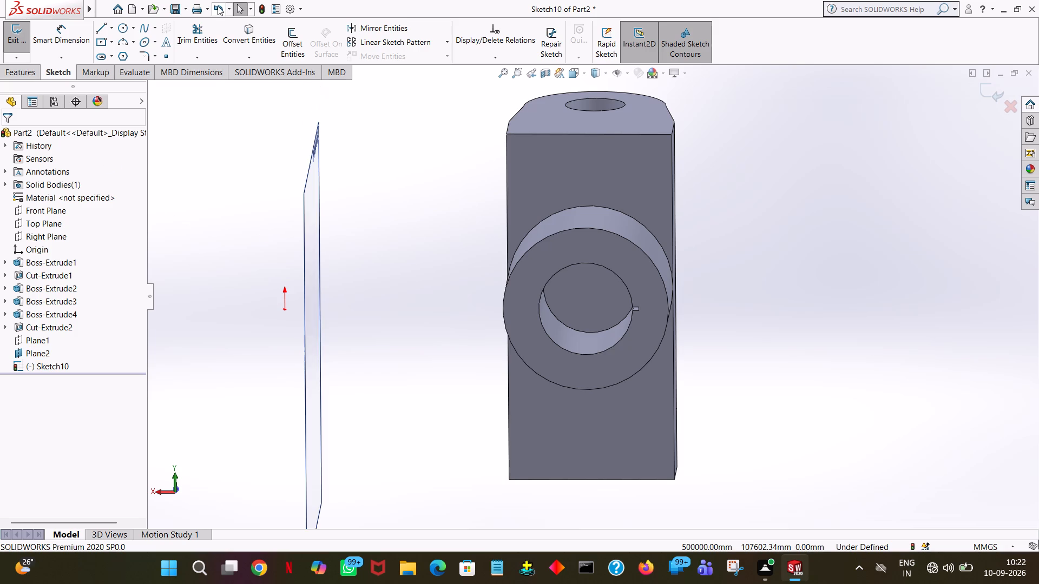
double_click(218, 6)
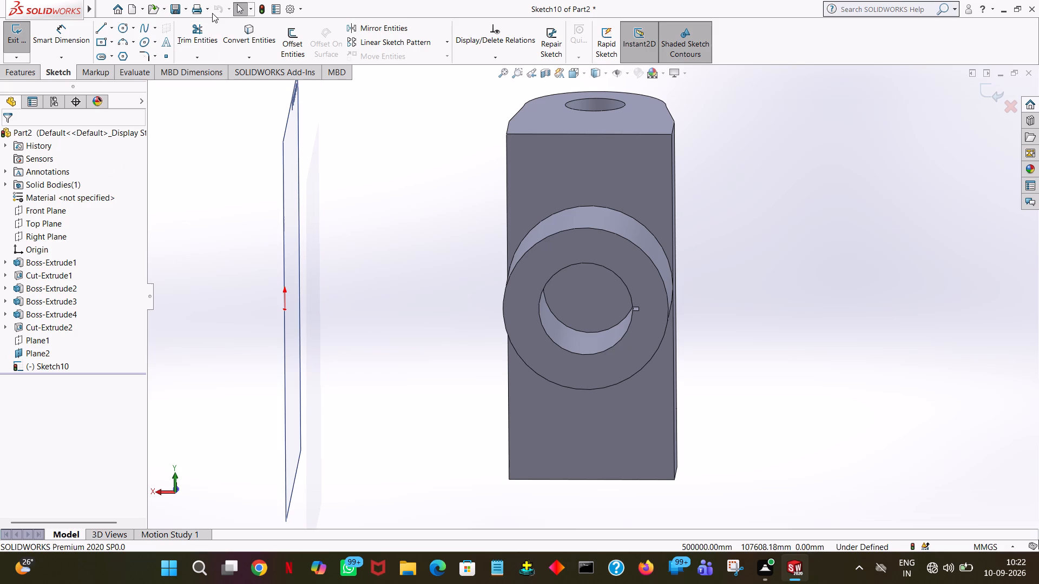
Hide the reference plane that is offset from the Right Plane.
left_click(31, 357)
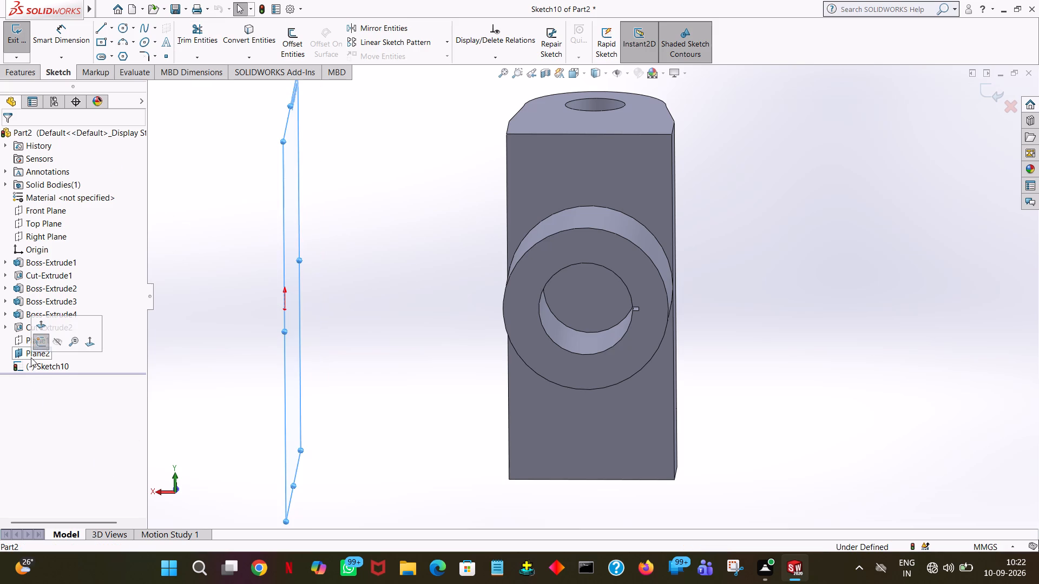
left_click(60, 342)
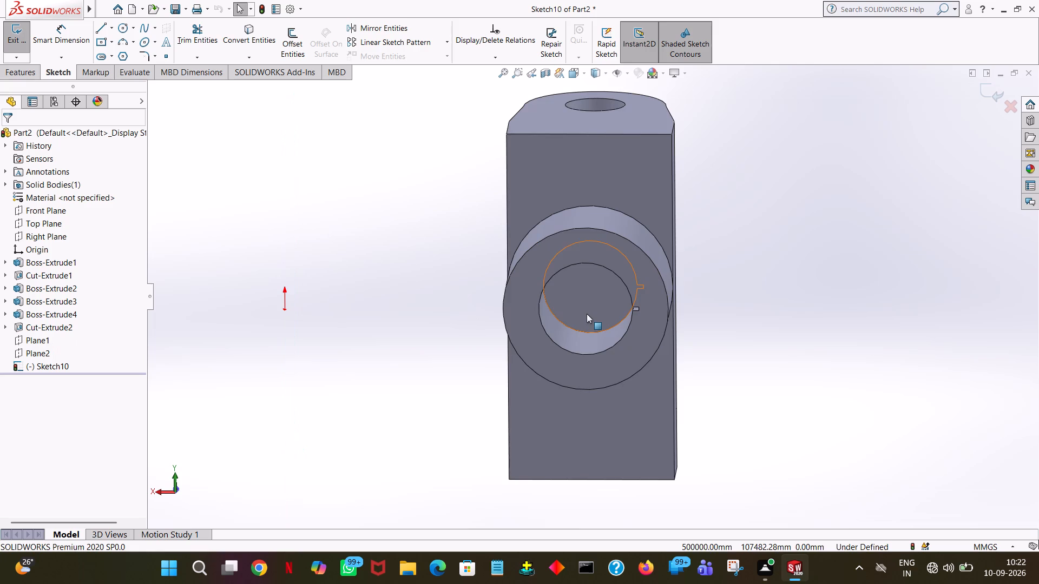
Draw a circle of about 26.3 mm radius centred on the origin of the open sketch.
middle_click_drag(587, 314, 616, 328)
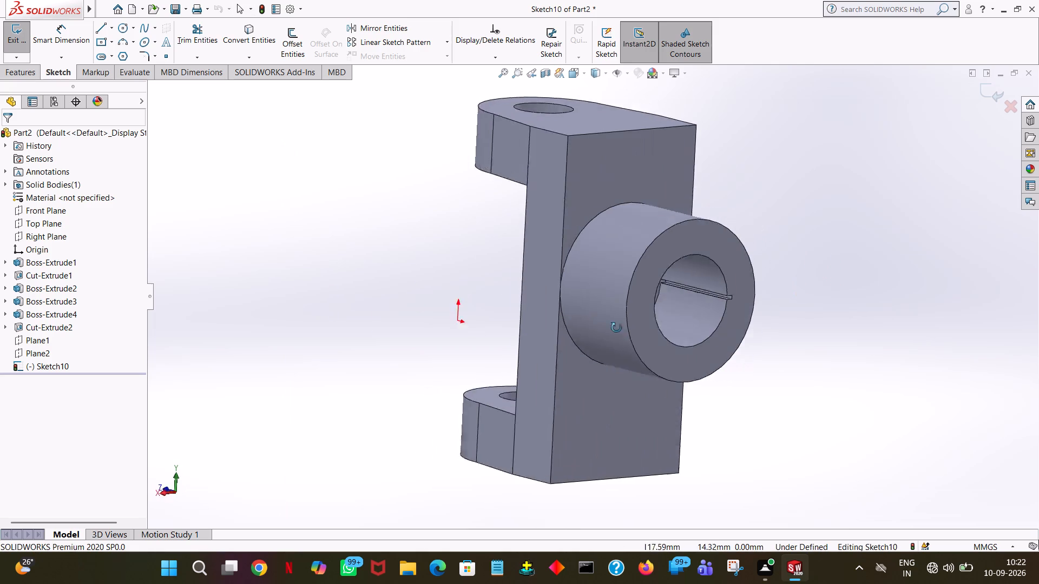
middle_click_drag(616, 328, 614, 328)
middle_click_drag(614, 329, 696, 331)
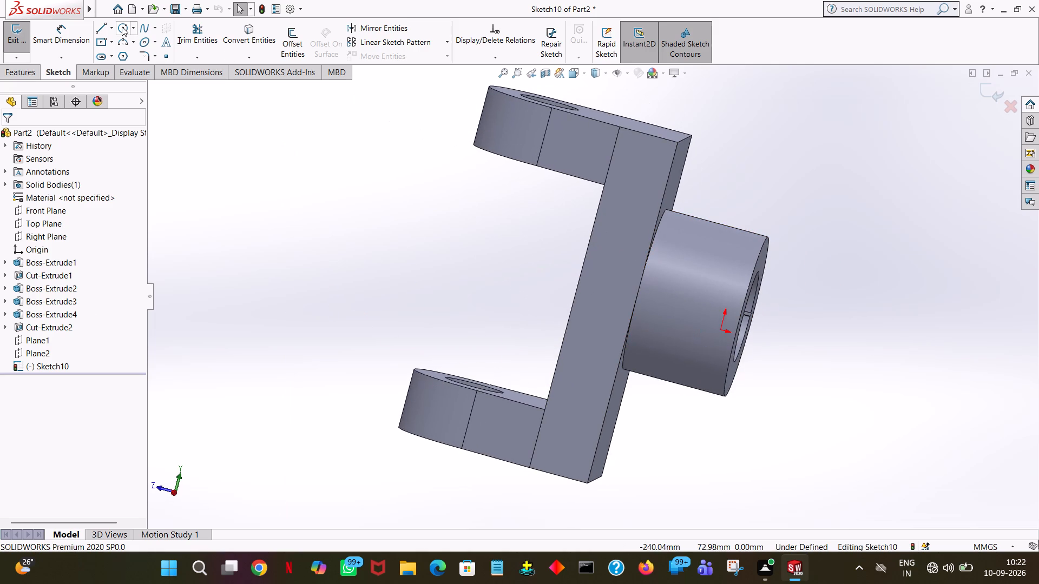
left_click(122, 26)
left_click_drag(722, 330, 726, 330)
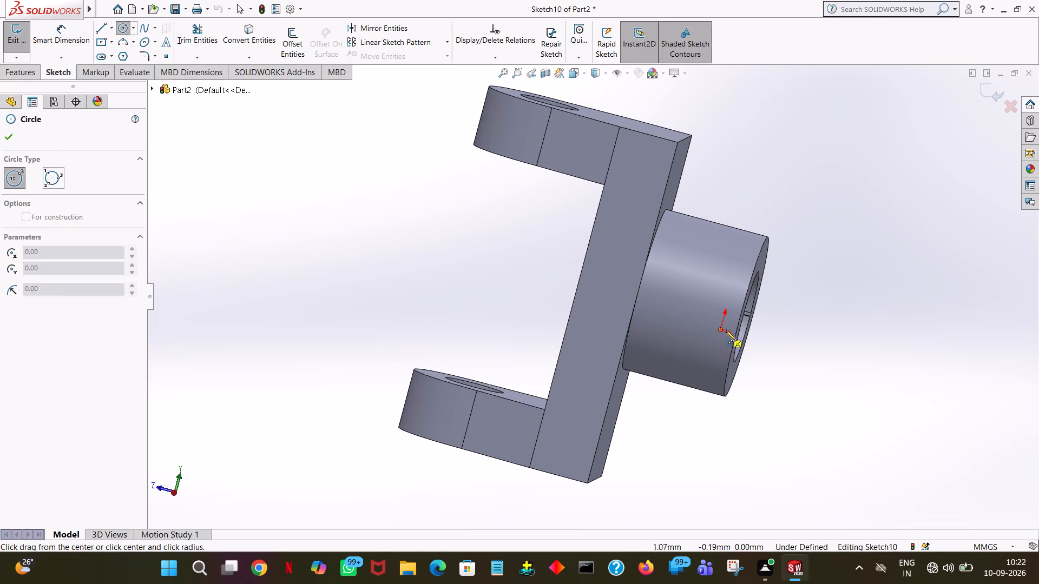
left_click_drag(726, 330, 728, 330)
left_click(768, 318)
Dimension the circle's diameter as 50 mm.
left_click(22, 73)
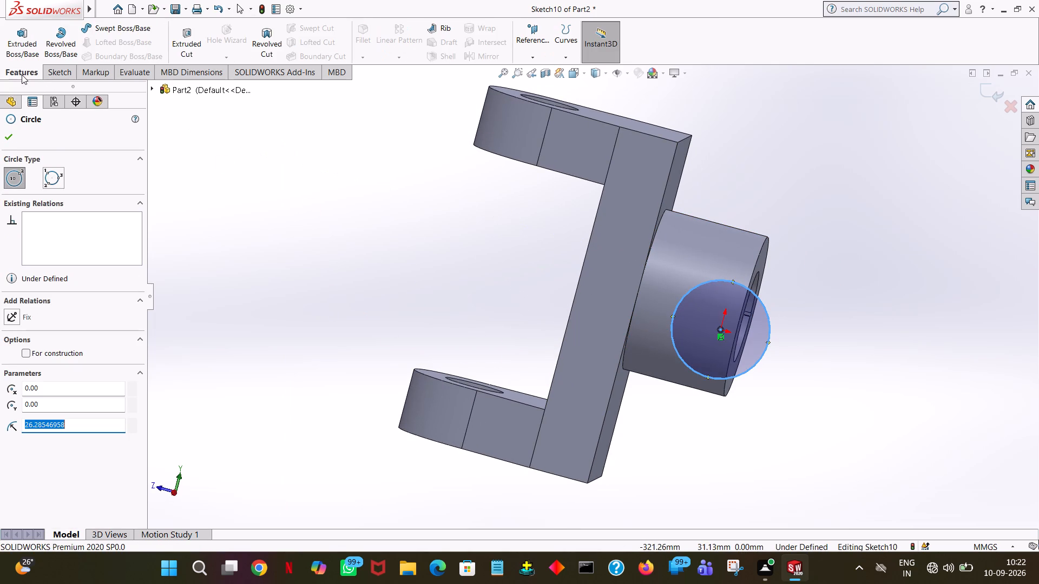
left_click(71, 66)
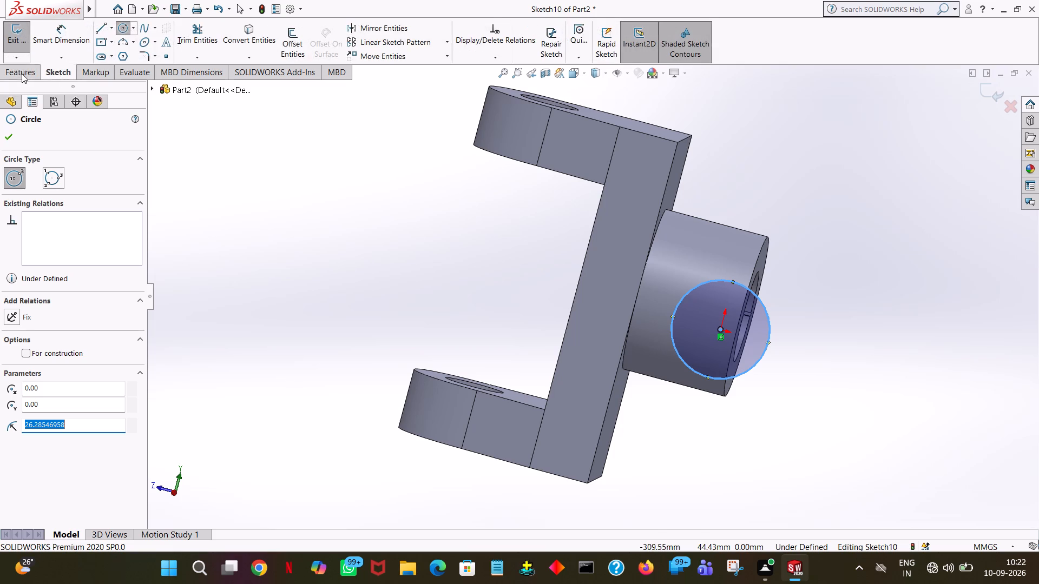
left_click(60, 34)
left_click(755, 294)
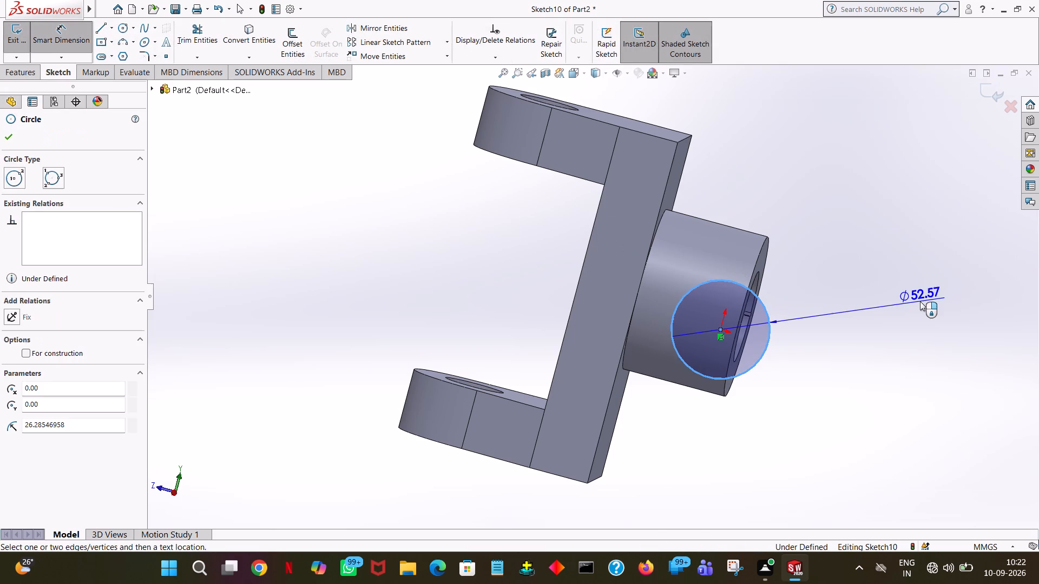
left_click(920, 301)
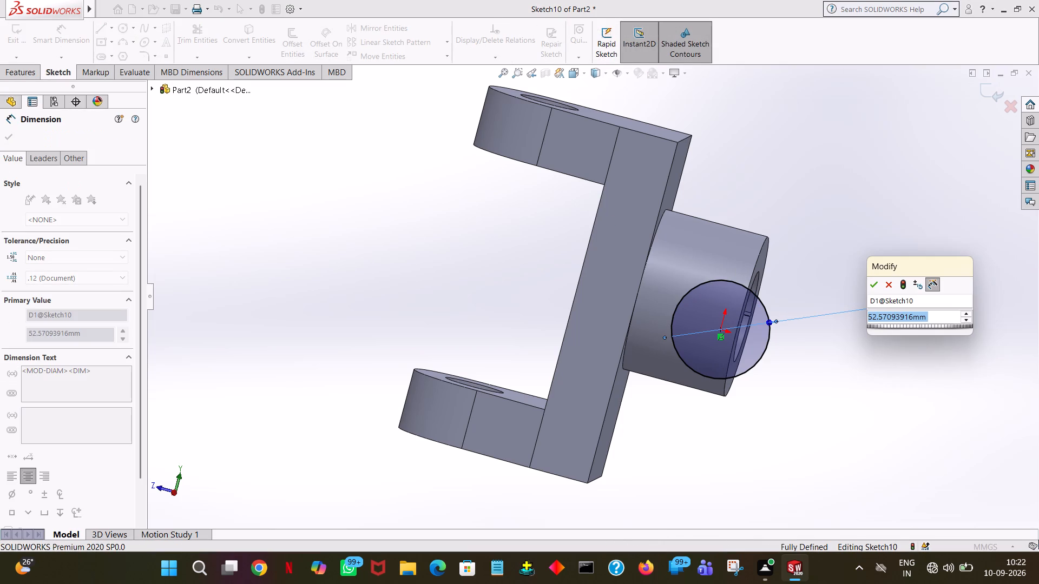
type("50")
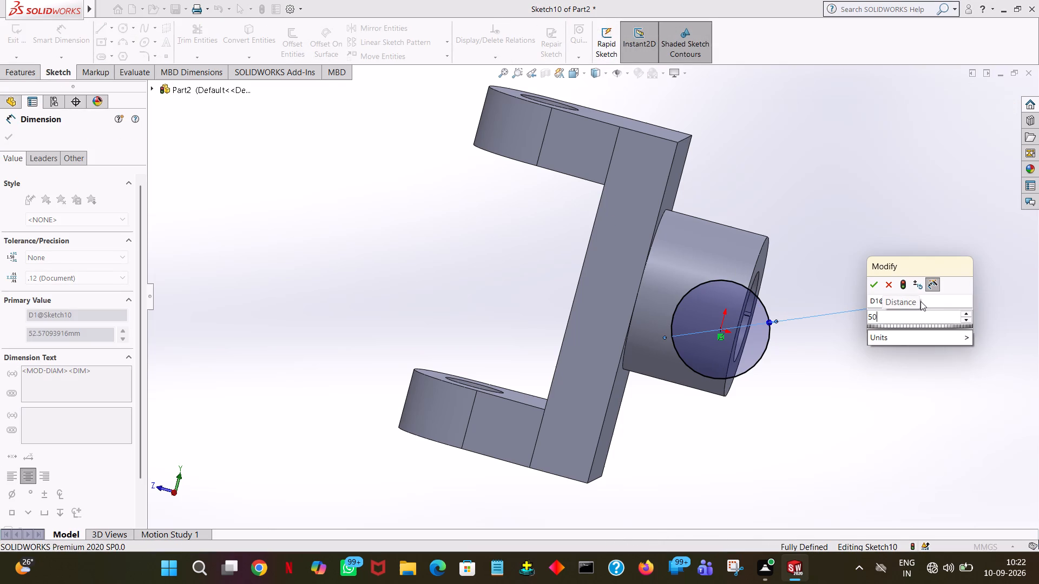
key("Return")
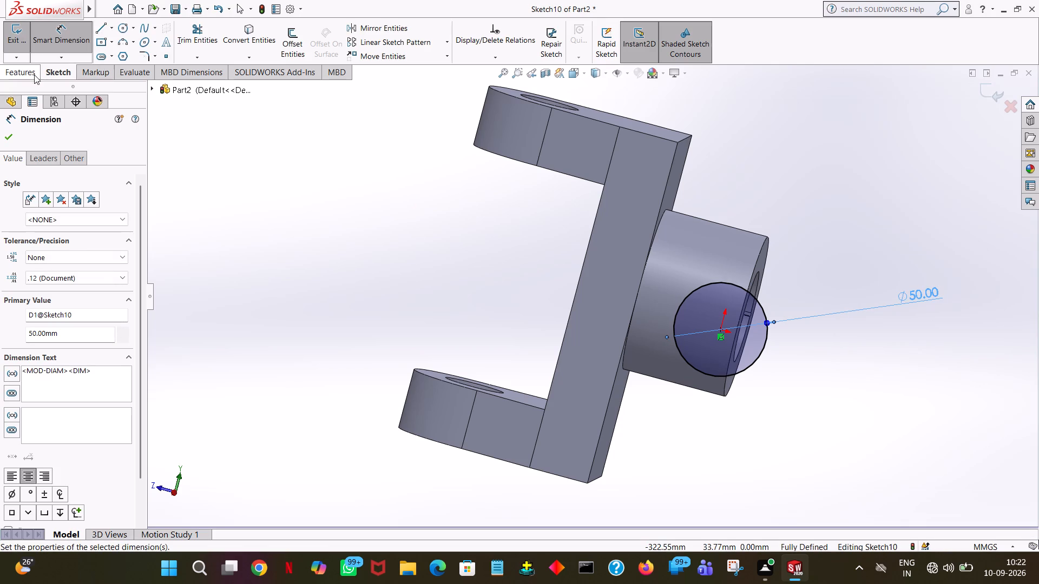
left_click(10, 128)
left_click(10, 137)
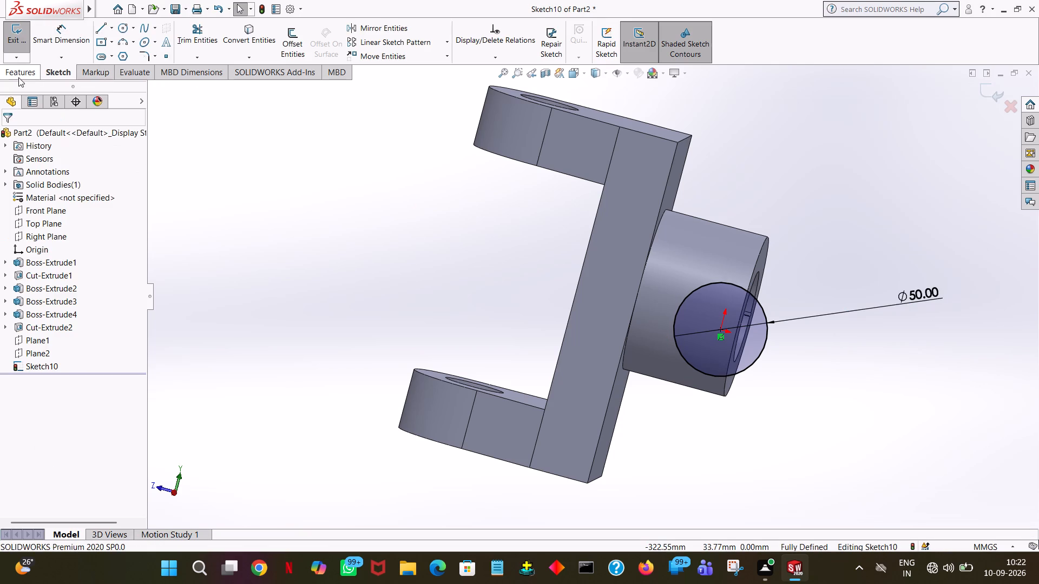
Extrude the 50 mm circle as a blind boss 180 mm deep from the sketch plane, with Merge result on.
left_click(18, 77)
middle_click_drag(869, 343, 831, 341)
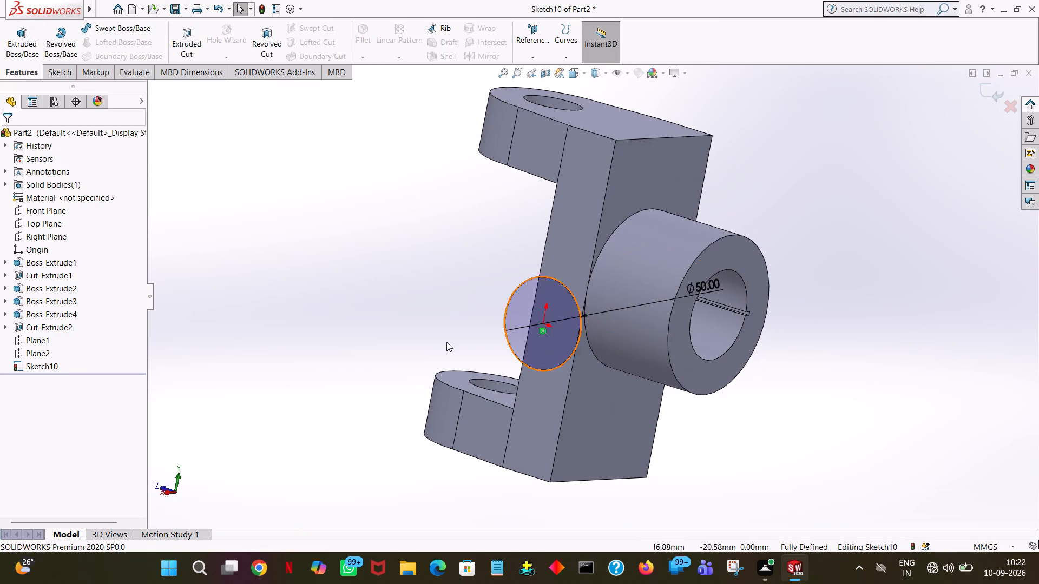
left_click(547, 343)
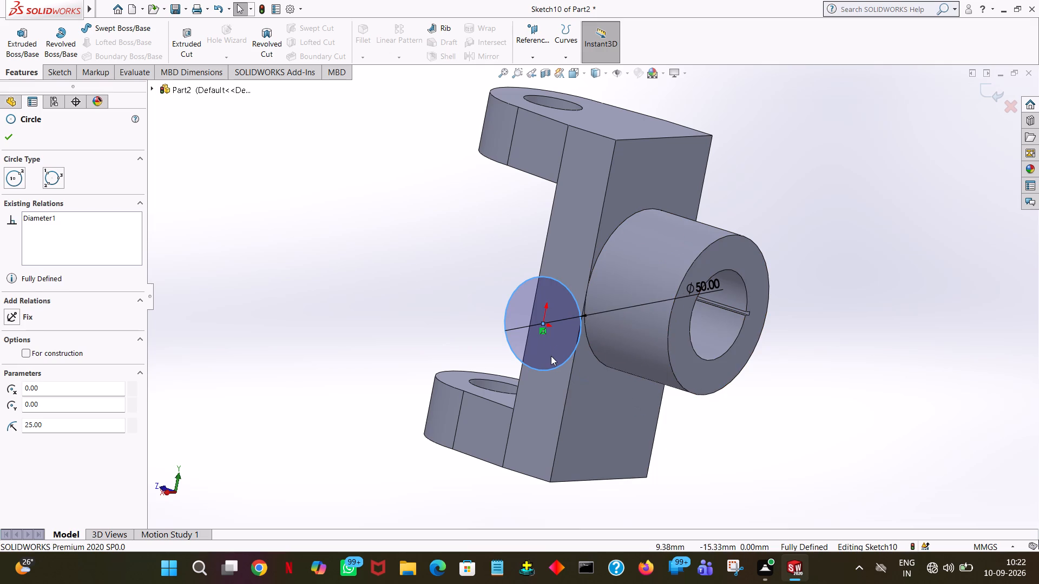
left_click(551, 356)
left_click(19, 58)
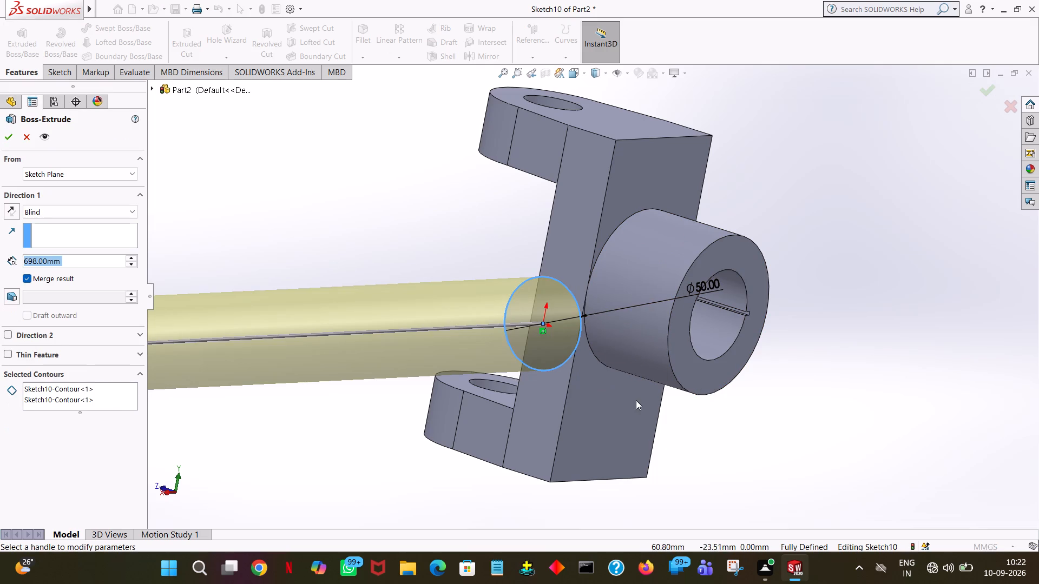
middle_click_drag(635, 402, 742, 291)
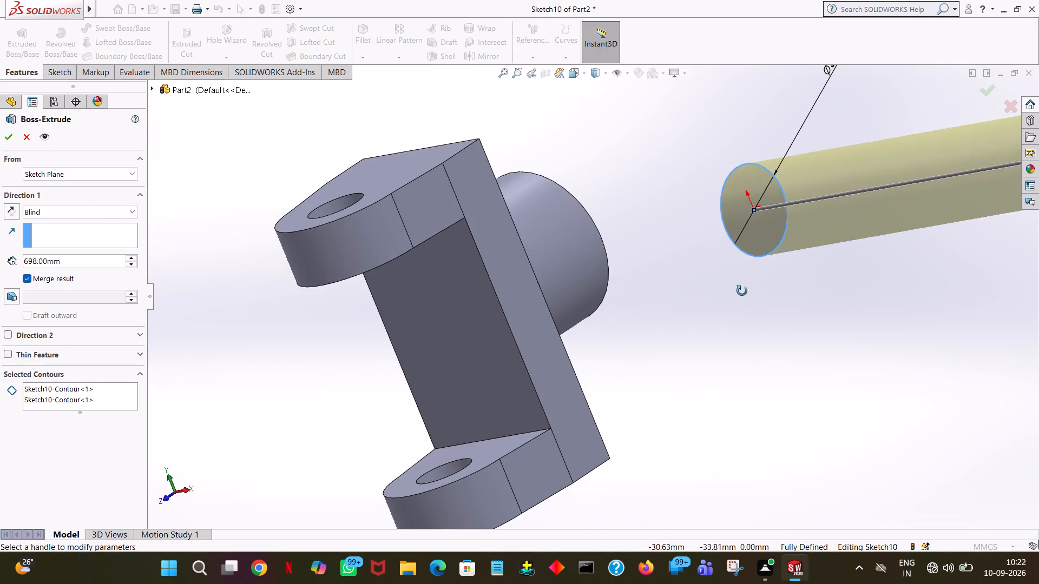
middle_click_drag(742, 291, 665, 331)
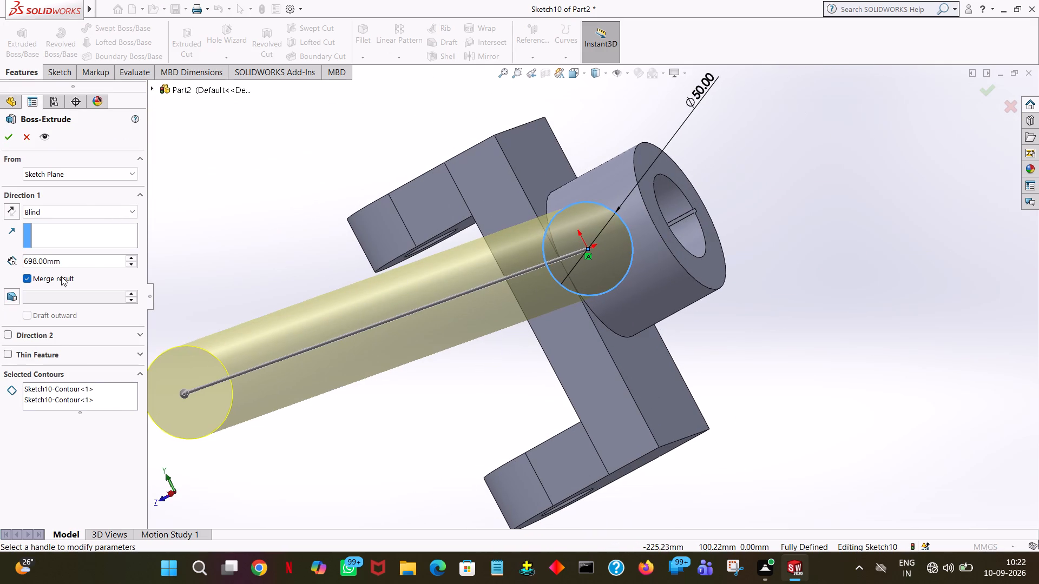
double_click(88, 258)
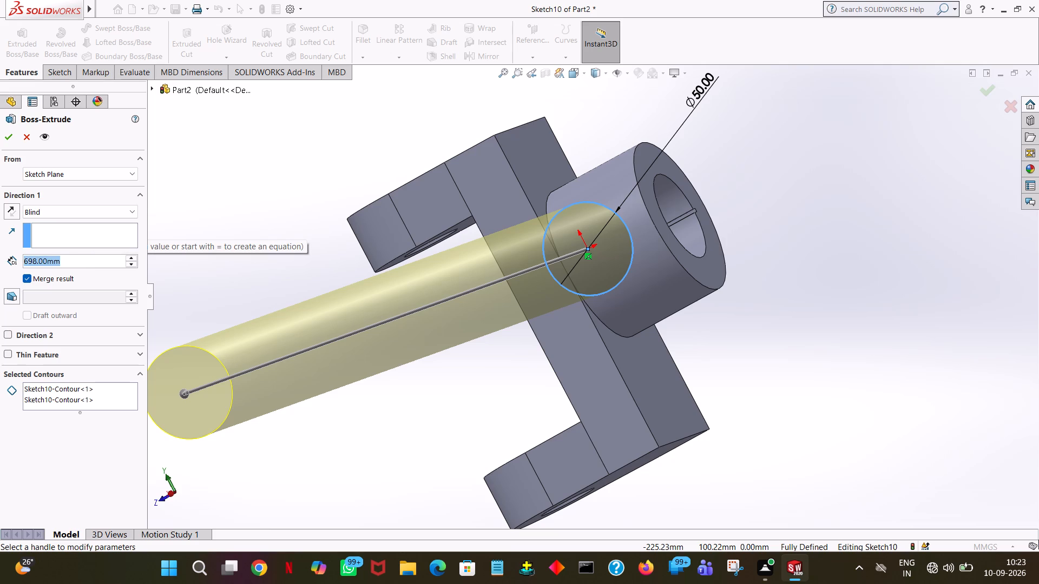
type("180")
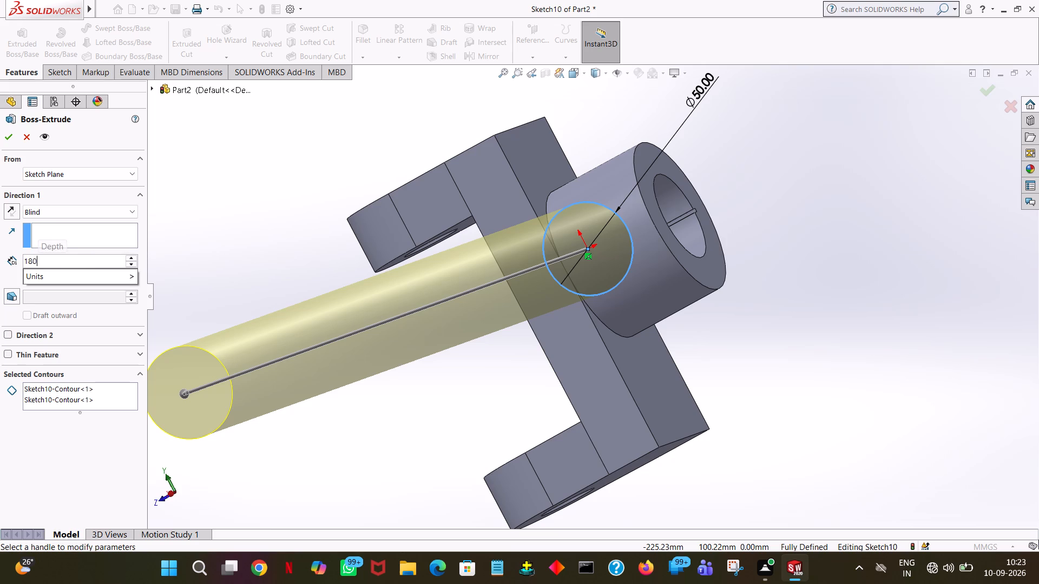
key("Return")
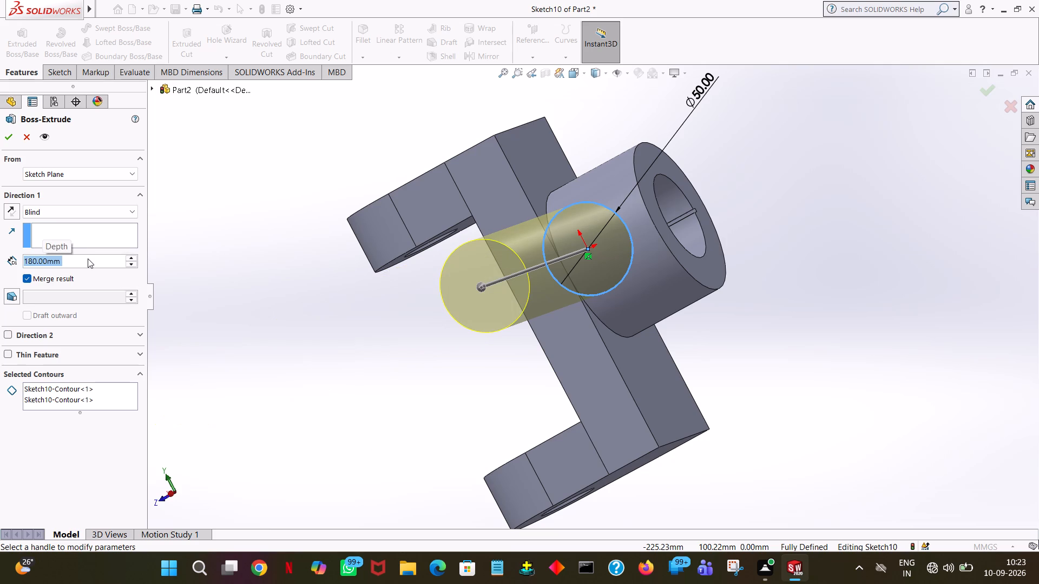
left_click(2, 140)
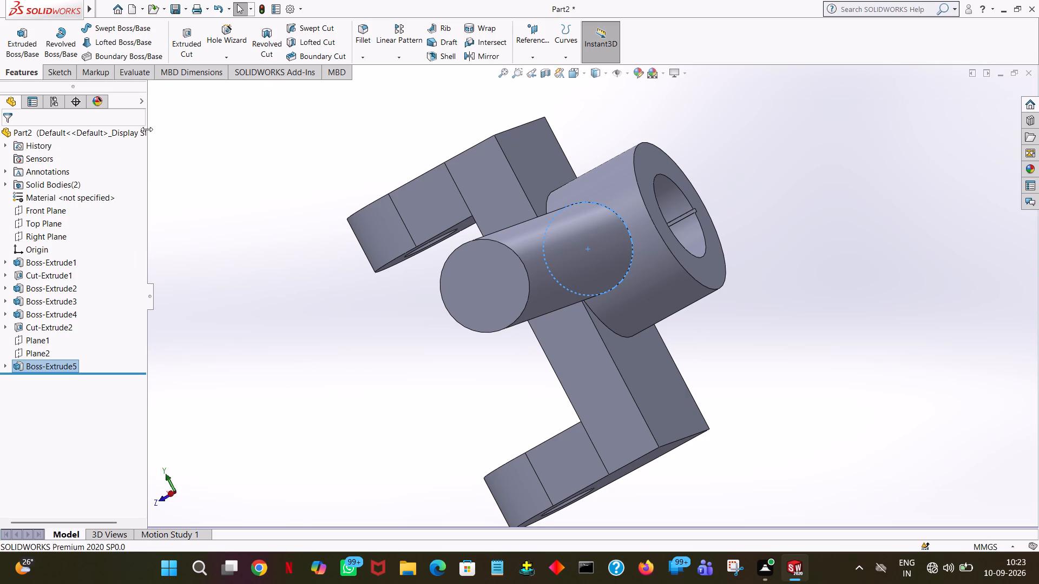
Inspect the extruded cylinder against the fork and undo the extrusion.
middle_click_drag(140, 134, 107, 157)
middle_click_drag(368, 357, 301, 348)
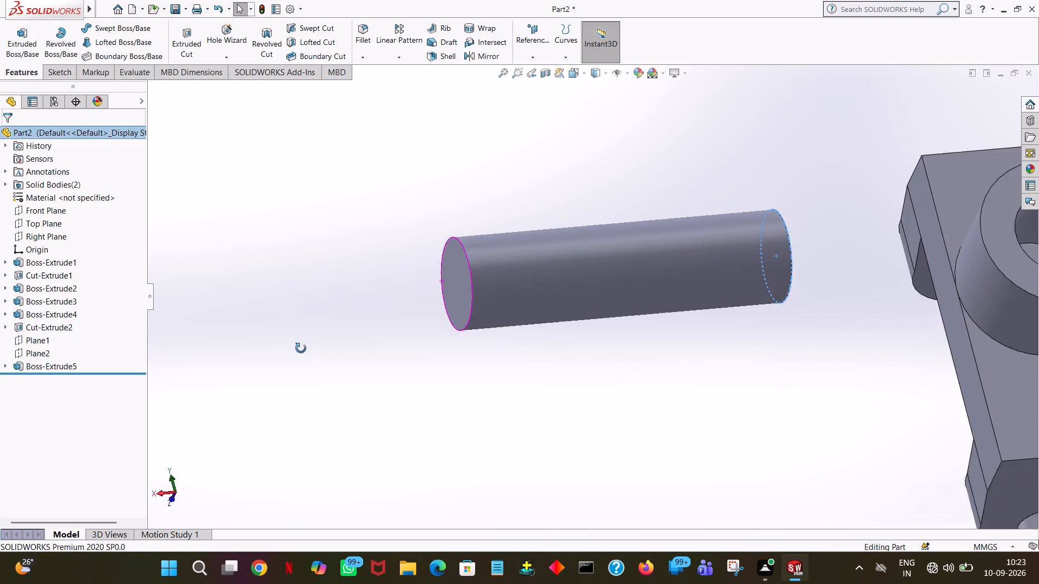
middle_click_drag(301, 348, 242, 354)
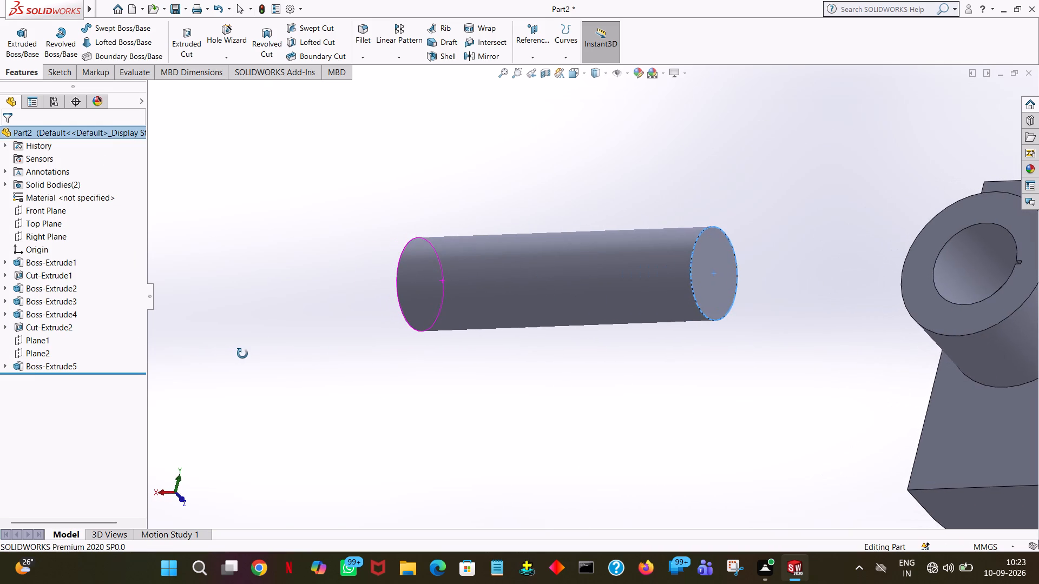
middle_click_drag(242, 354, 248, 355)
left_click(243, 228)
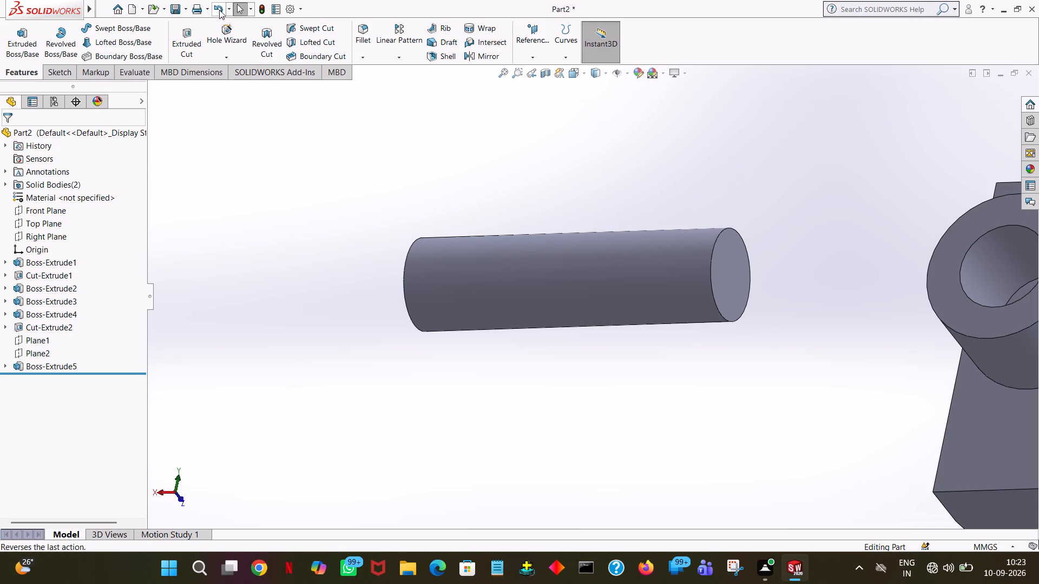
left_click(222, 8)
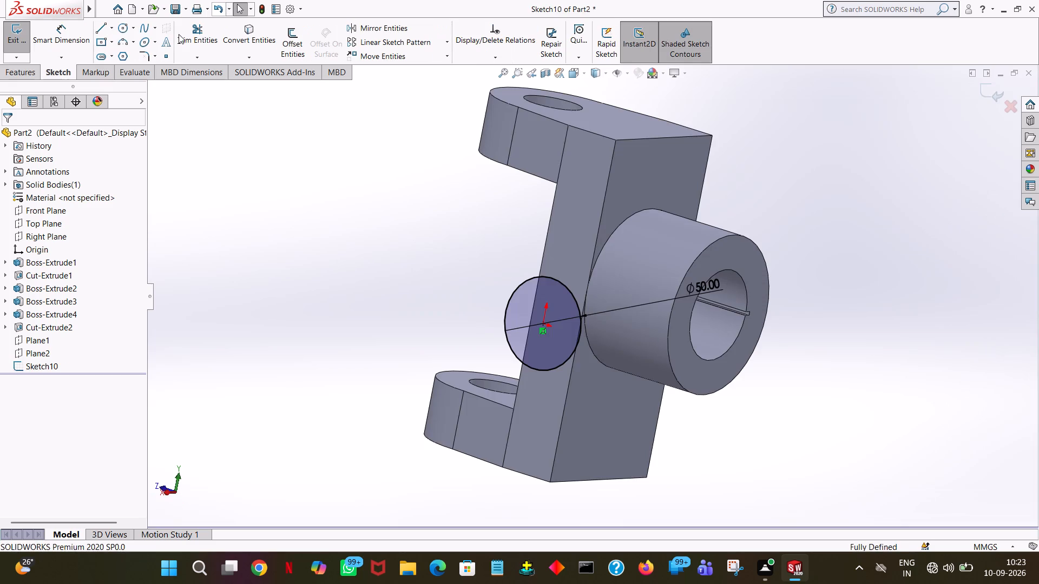
Extrude the 50 mm circle again as a blind boss 180 mm deep from the sketch plane, with Merge result on.
left_click(24, 75)
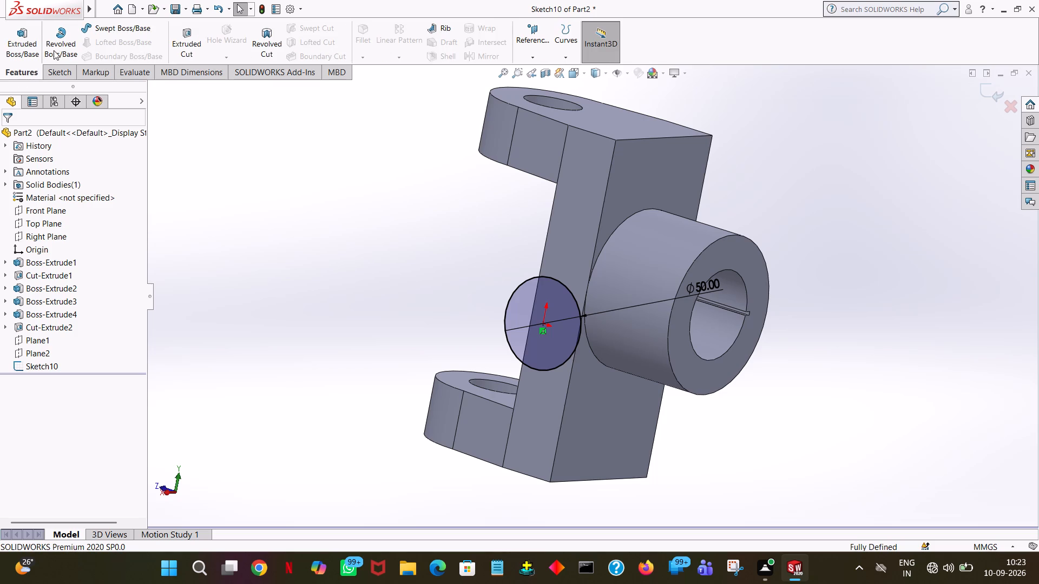
left_click(22, 49)
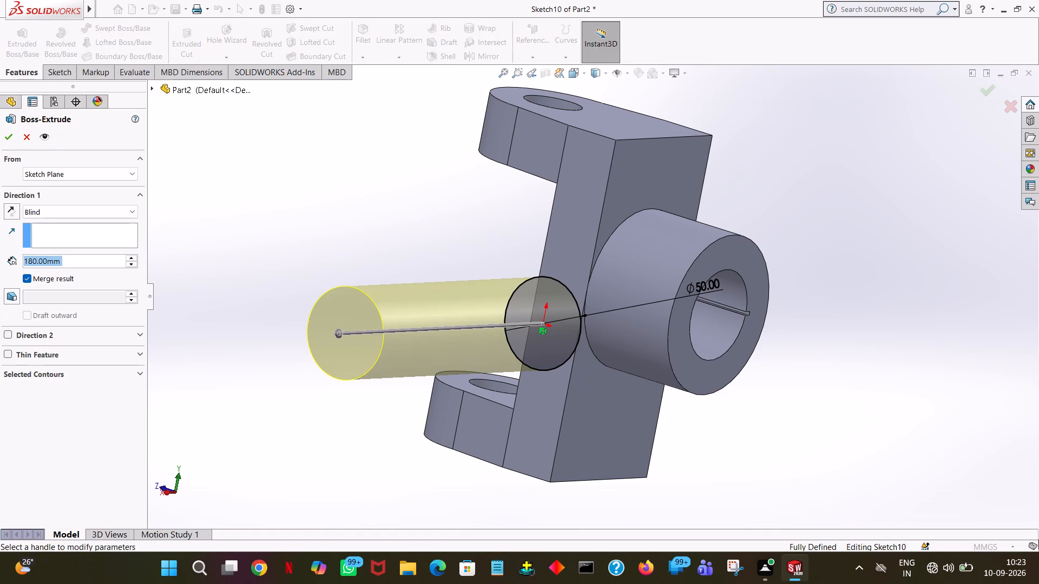
left_click(9, 128)
left_click(11, 130)
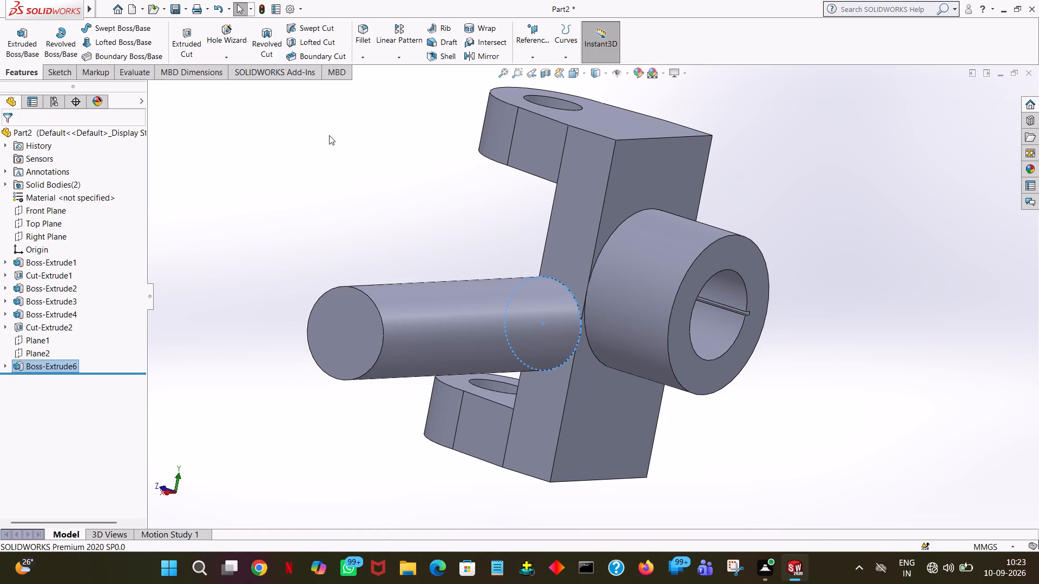
left_click(335, 137)
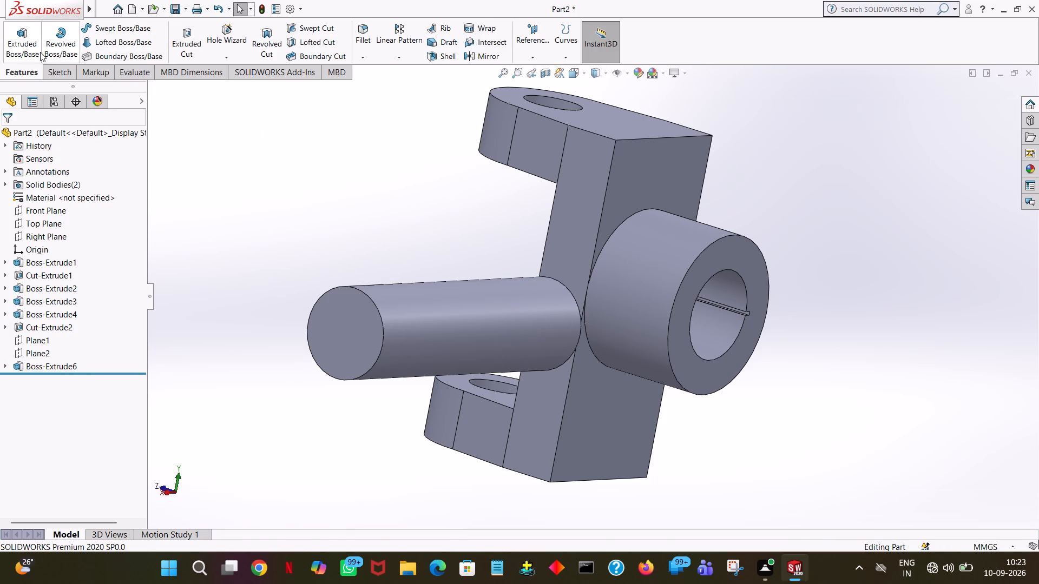
On the cylinder's outer end face, sketch a circle of about 33 mm radius centred on the origin.
left_click(29, 52)
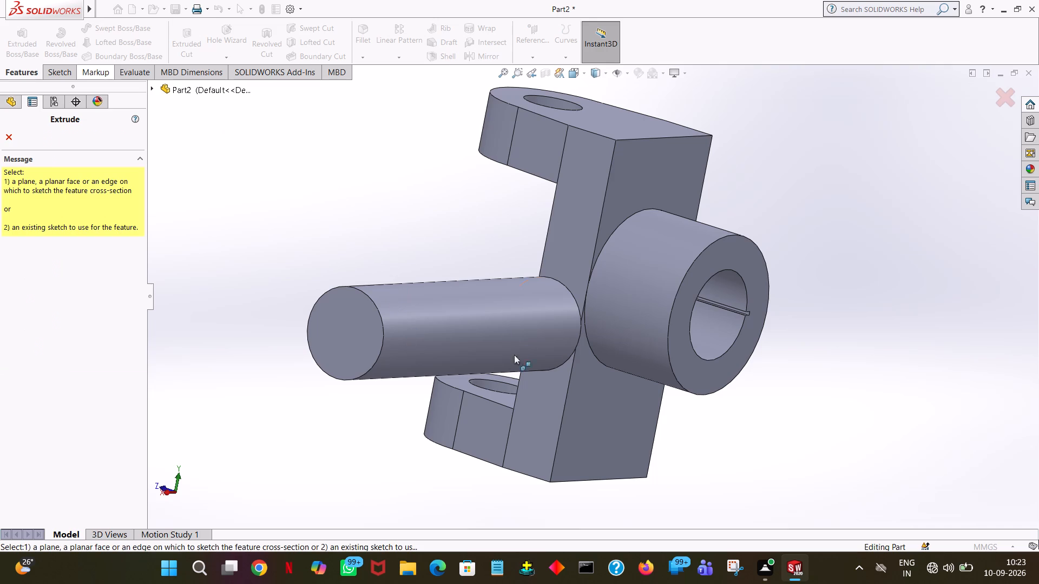
left_click(347, 324)
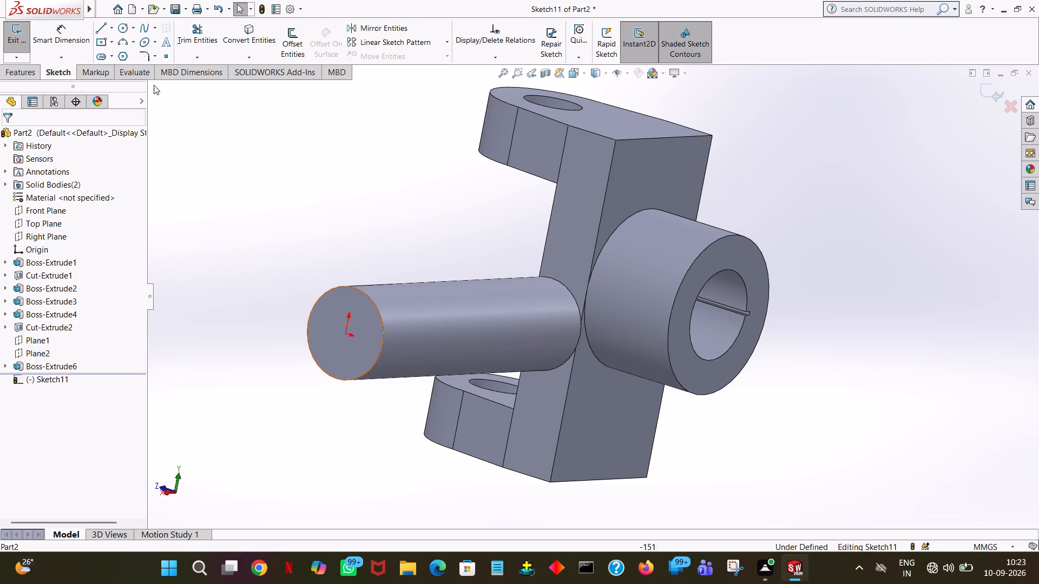
left_click(117, 31)
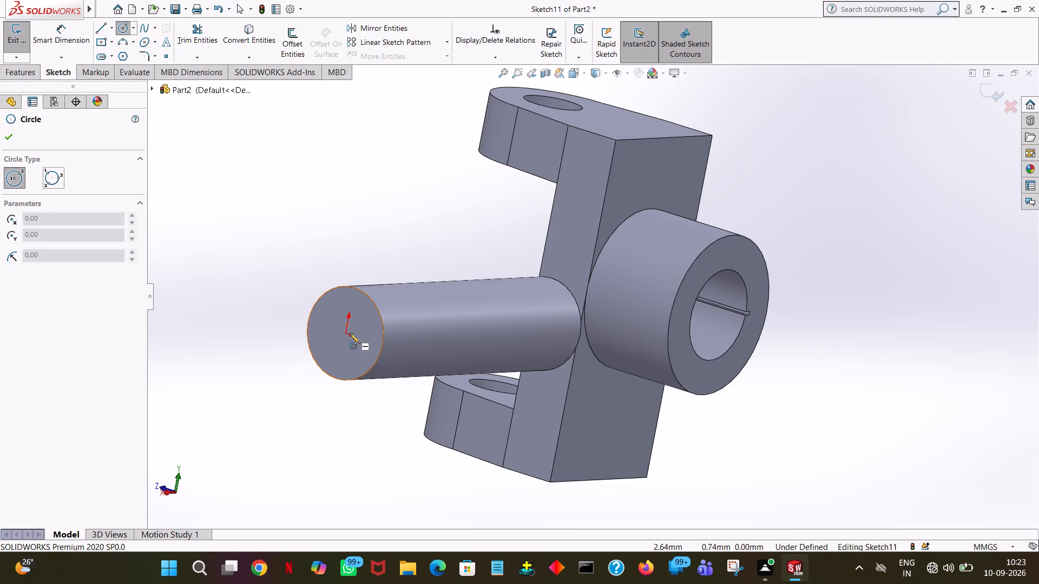
left_click(344, 334)
left_click(395, 323)
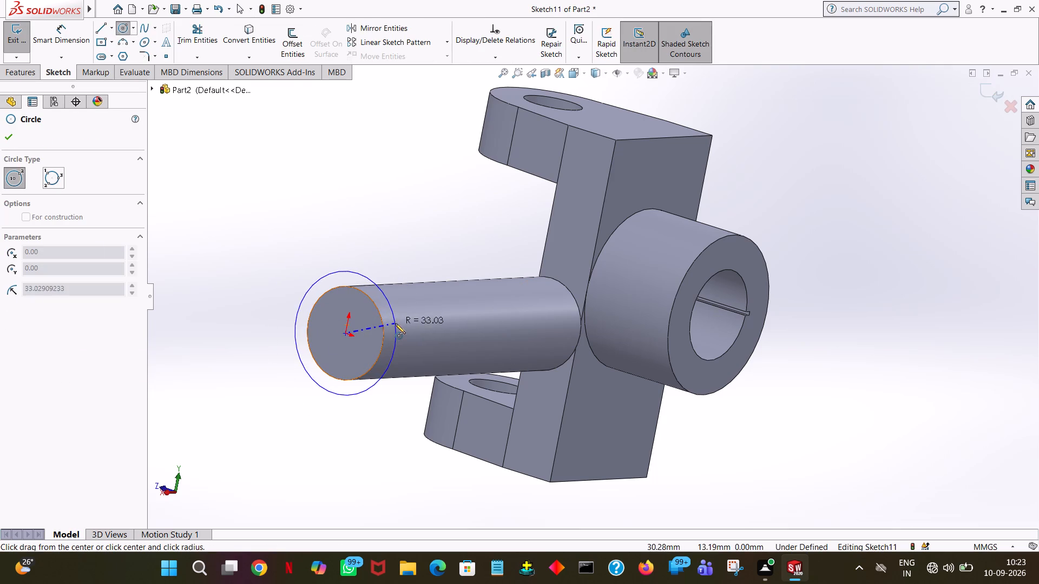
left_click(7, 137)
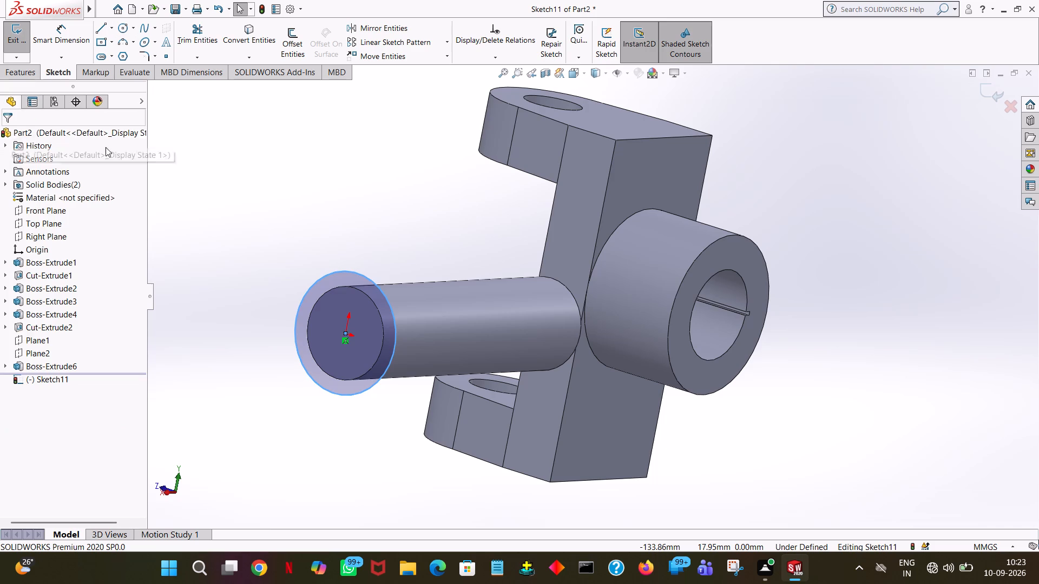
Start a blind boss extrusion of the larger circle and reverse its direction back over the 50 mm cylinder.
middle_click_drag(130, 154, 183, 141)
middle_click(184, 141)
middle_click_drag(201, 172, 222, 174)
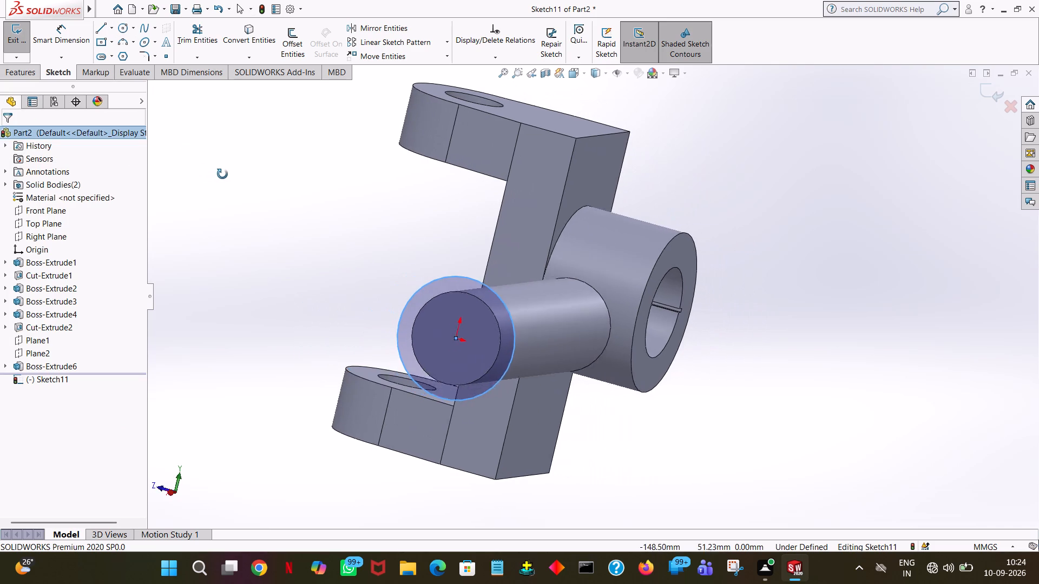
middle_click_drag(222, 174, 234, 164)
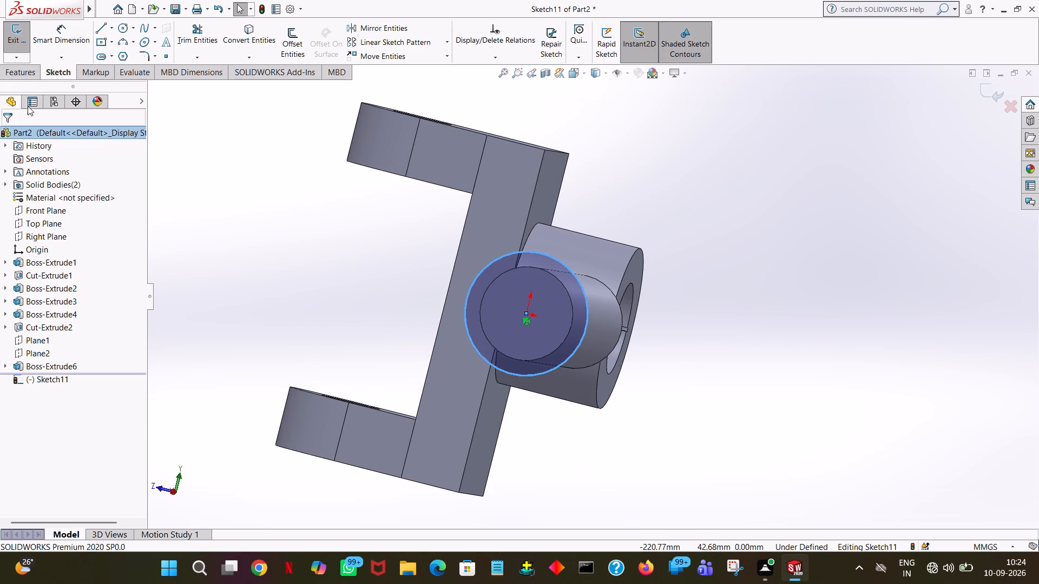
left_click(25, 73)
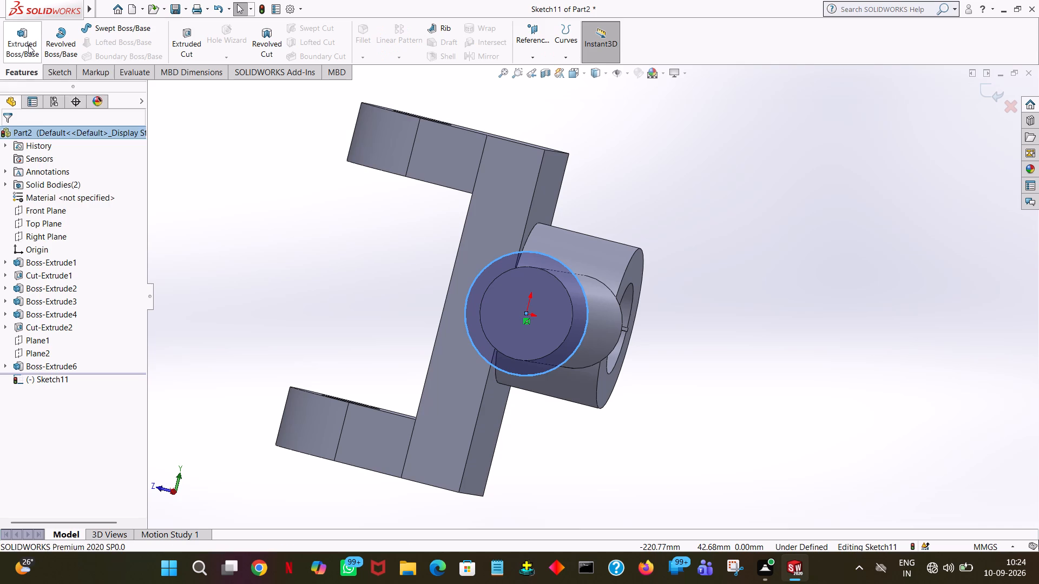
left_click(28, 45)
middle_click_drag(882, 249, 851, 243)
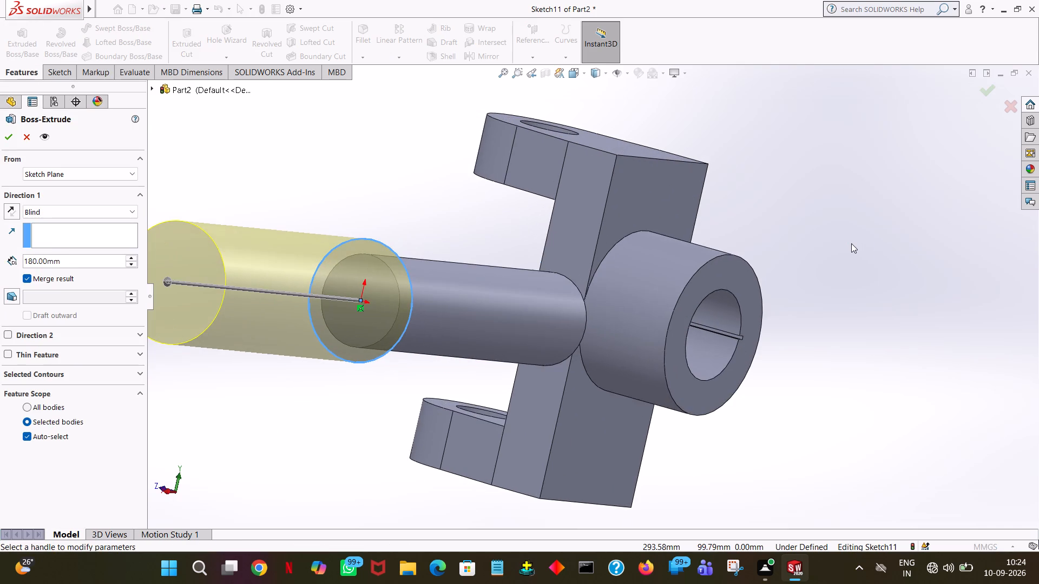
middle_click_drag(852, 243, 859, 246)
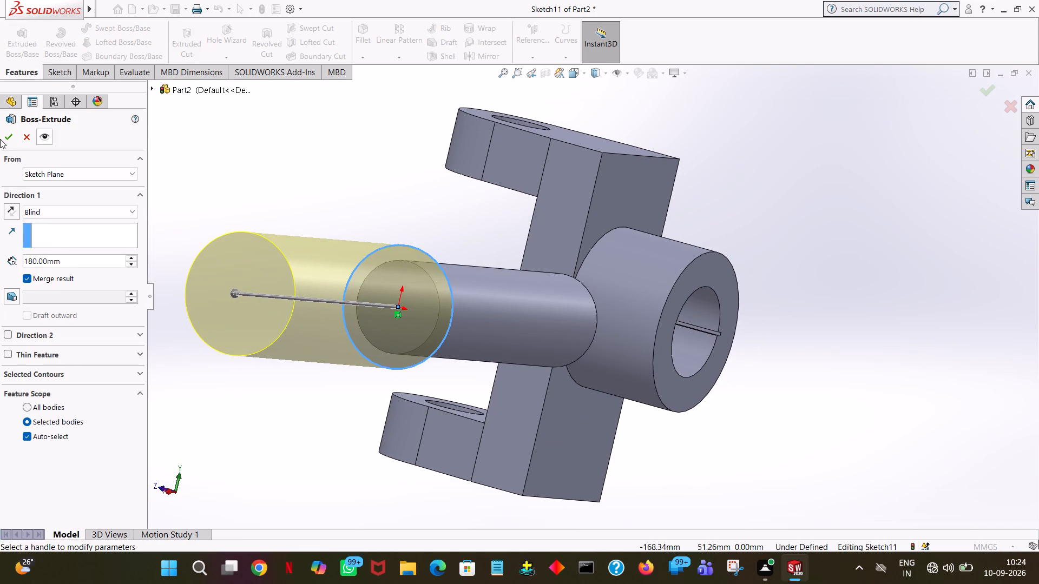
left_click(13, 213)
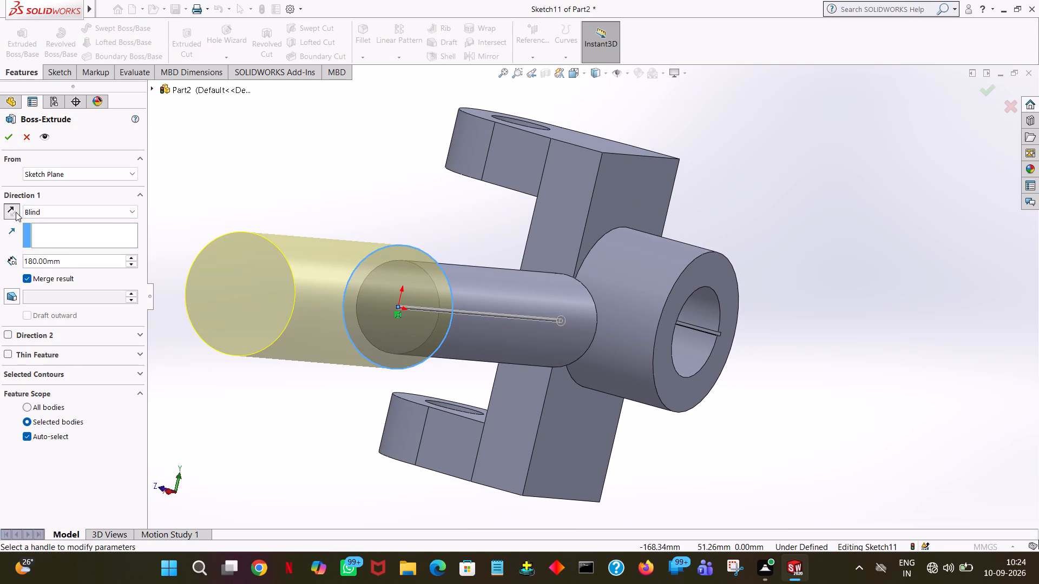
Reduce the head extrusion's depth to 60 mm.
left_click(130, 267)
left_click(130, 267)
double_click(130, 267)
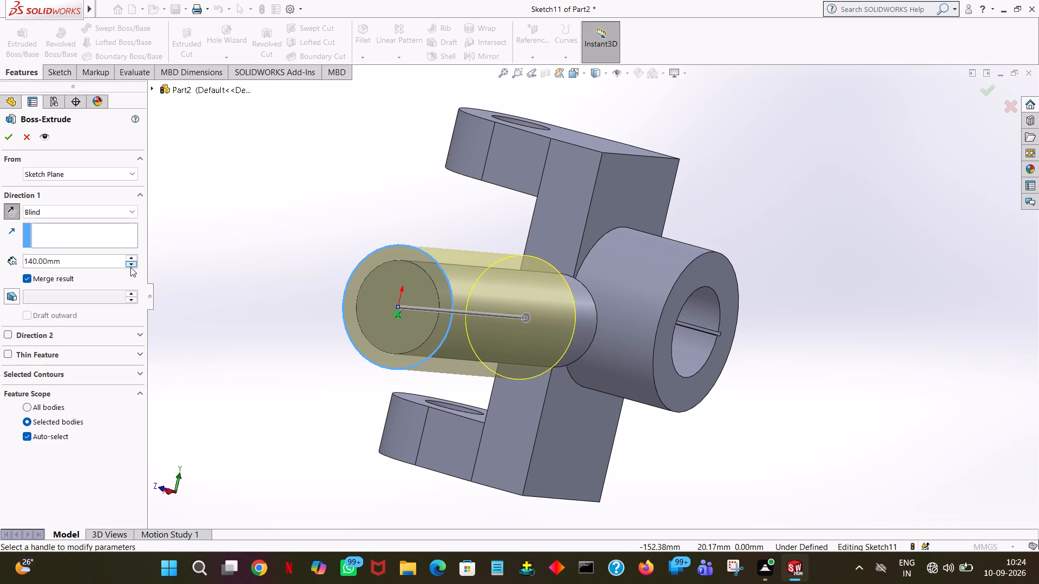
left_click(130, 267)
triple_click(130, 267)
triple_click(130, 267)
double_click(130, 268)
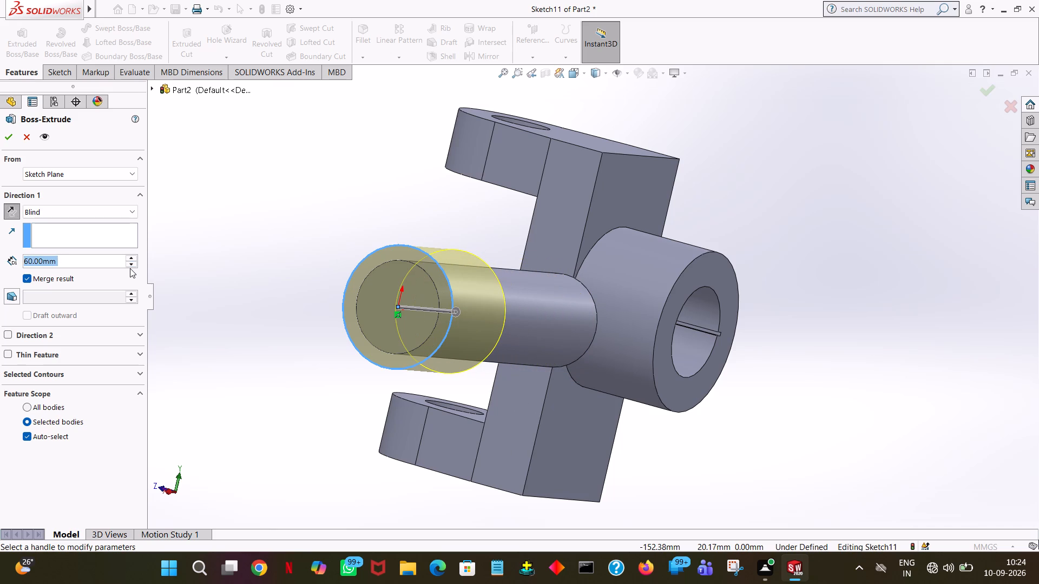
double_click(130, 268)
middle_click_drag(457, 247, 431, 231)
Set the head extrusion's depth to 20 mm and complete the boss with Merge result on.
left_click(84, 261)
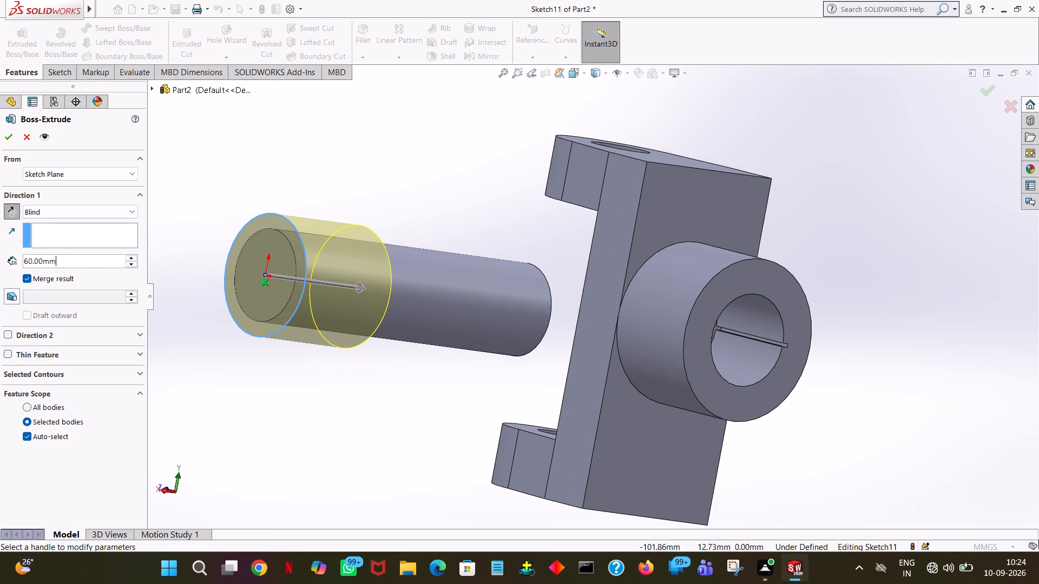
key("BackSpace")
key("BackSpace")
key("BackSpace")
key("BackSpace")
key("BackSpace")
key("BackSpace")
key("BackSpace")
type("20")
left_click(300, 184)
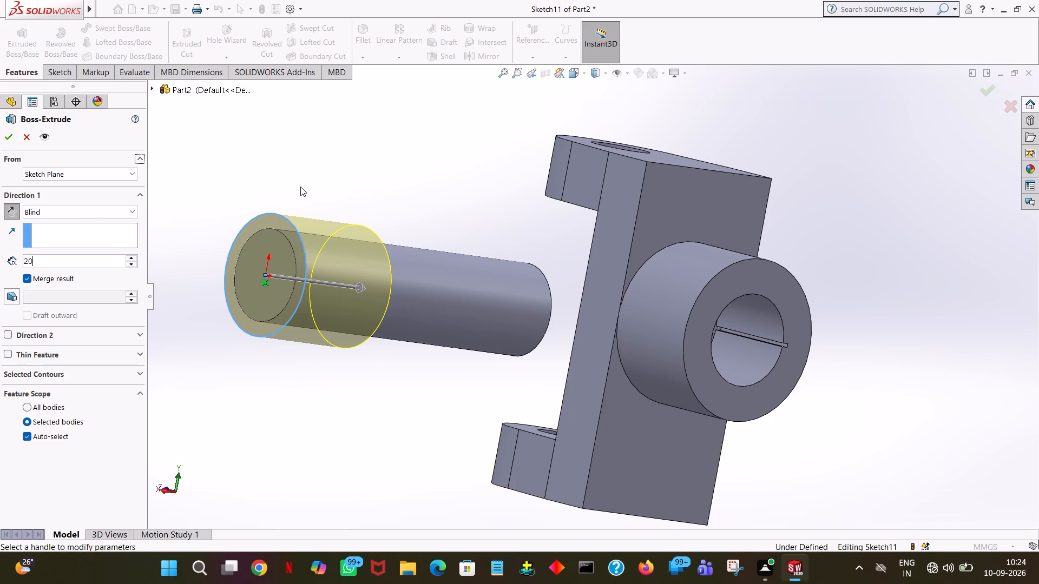
middle_click_drag(355, 184, 346, 187)
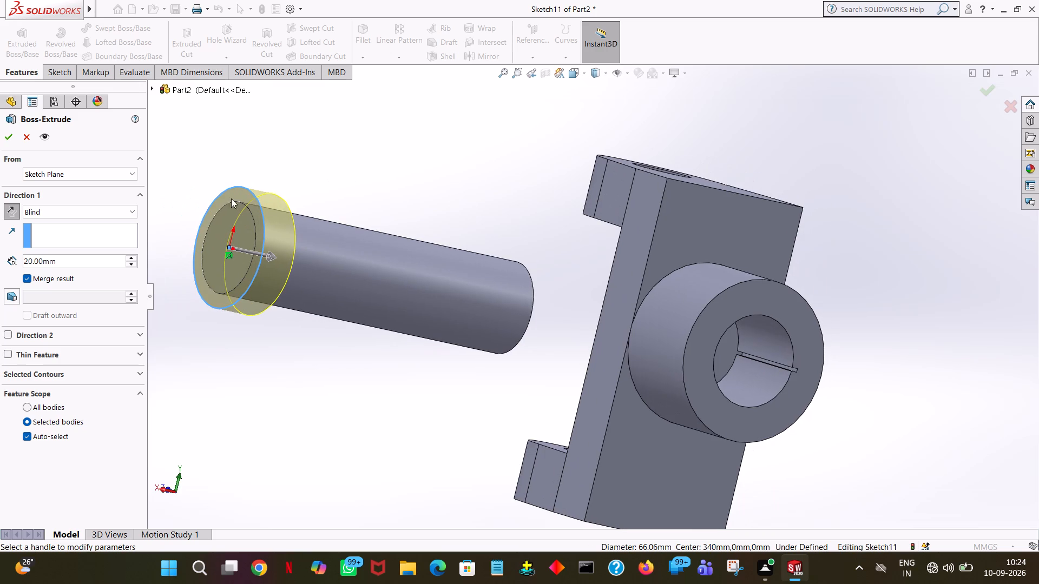
left_click(11, 139)
left_click(396, 146)
Examine the headed pin and the fork from several angles.
middle_click_drag(397, 149, 317, 273)
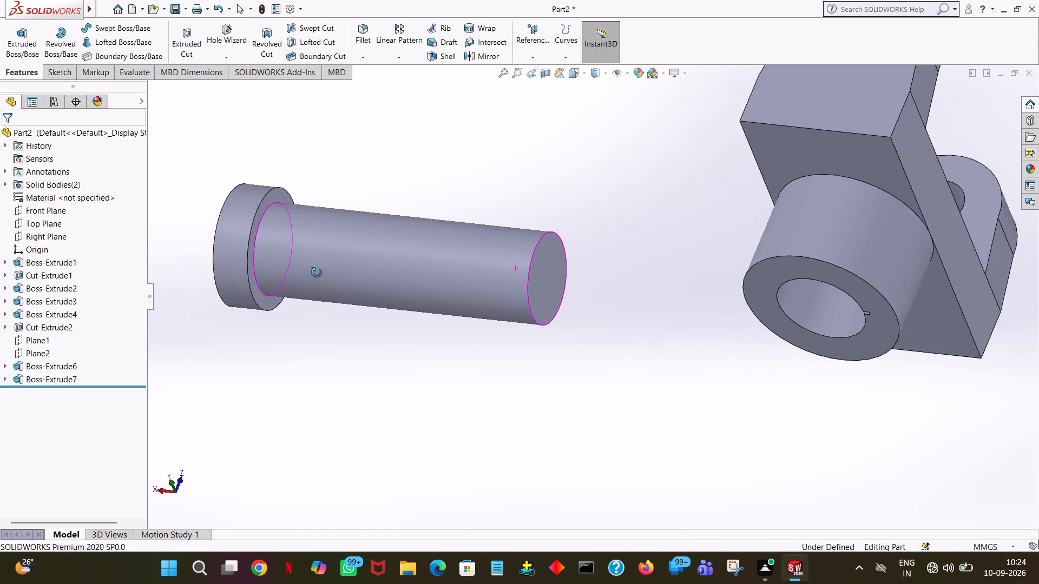
middle_click_drag(317, 273, 269, 269)
left_click(272, 271)
middle_click_drag(282, 271, 287, 274)
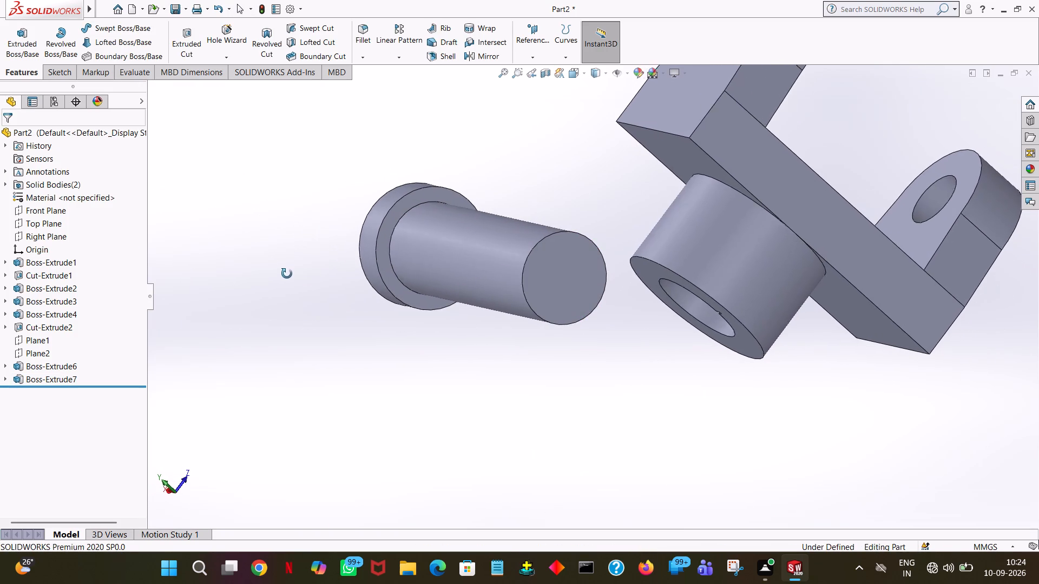
middle_click_drag(287, 274, 451, 151)
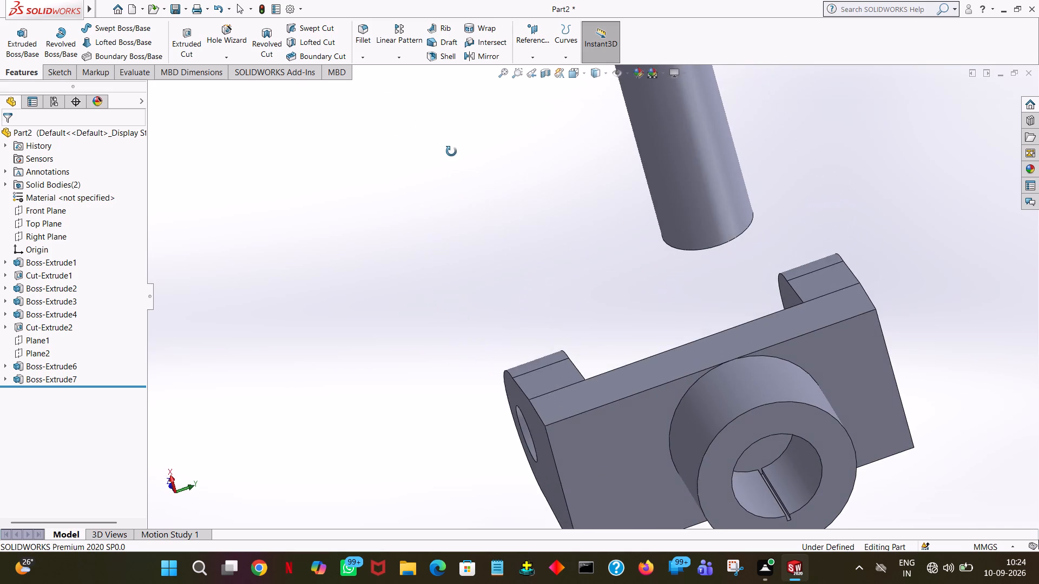
middle_click_drag(451, 151, 518, 227)
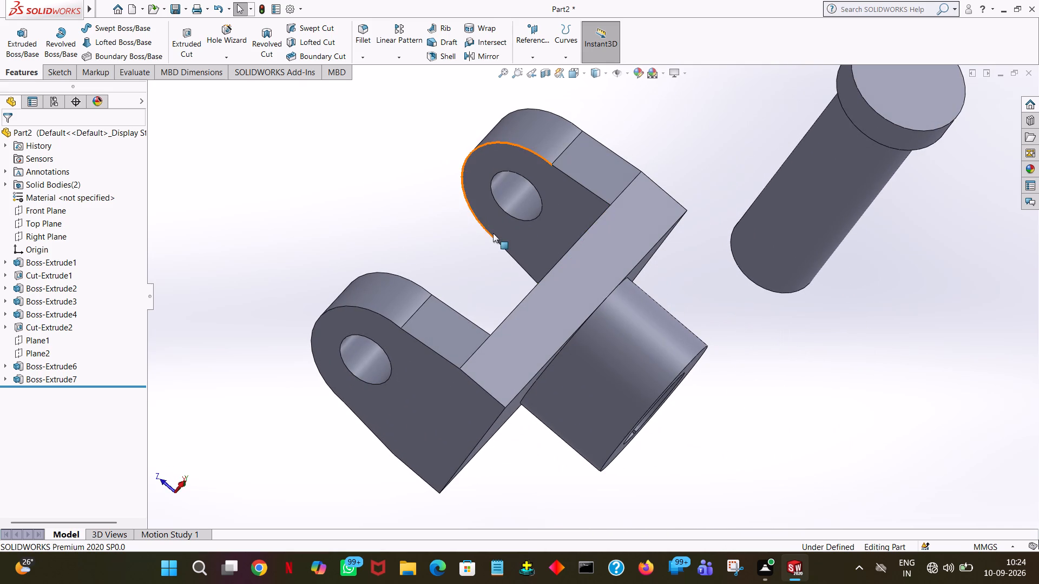
scroll(493, 233, "down", 6, "ctrl")
scroll(493, 233, "up", 11, "ctrl")
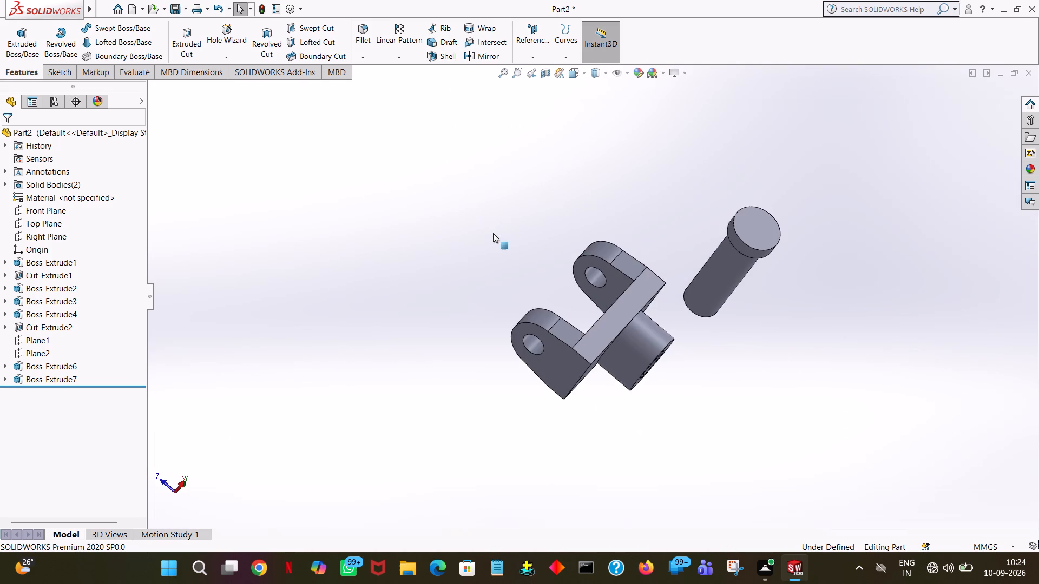
scroll(493, 233, "up", 2, "ctrl")
scroll(493, 233, "down", 3, "ctrl")
scroll(493, 233, "up", 1, "ctrl")
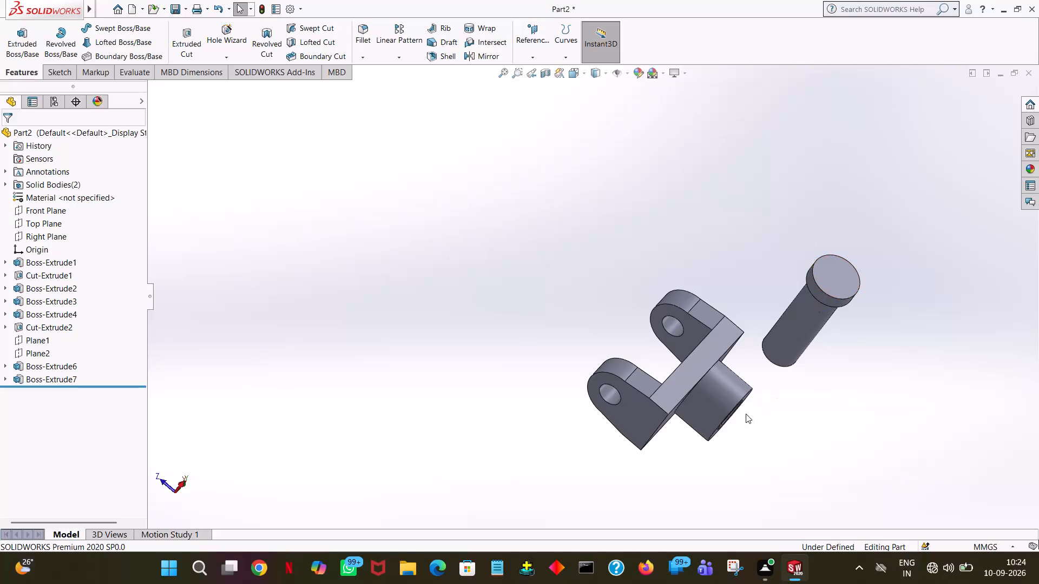
middle_click_drag(775, 445, 706, 296)
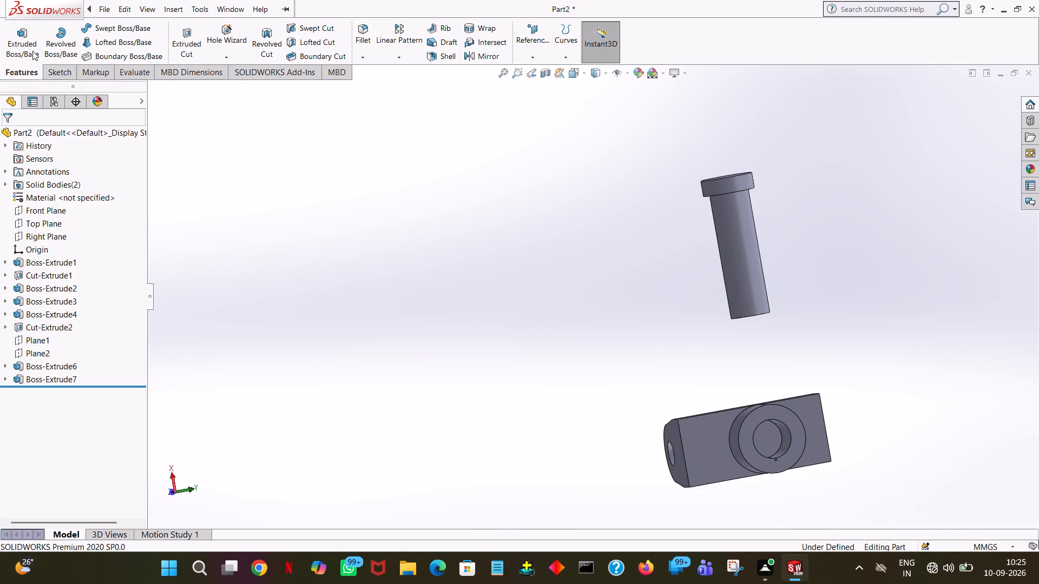
Create a reference plane offset 290 mm from the Top Plane, with the offset flipped.
left_click(35, 228)
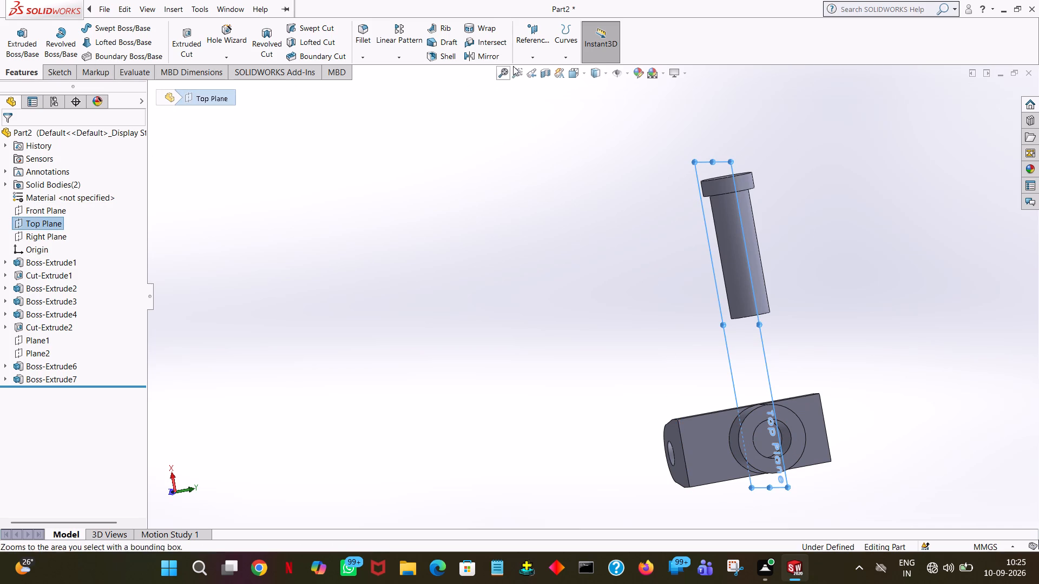
left_click(527, 55)
left_click(531, 70)
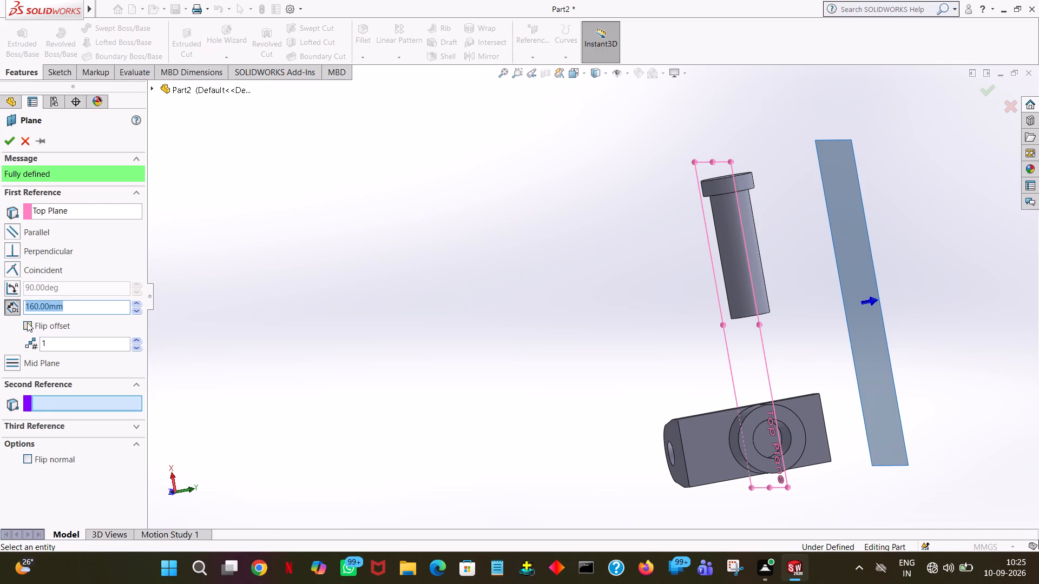
left_click(28, 323)
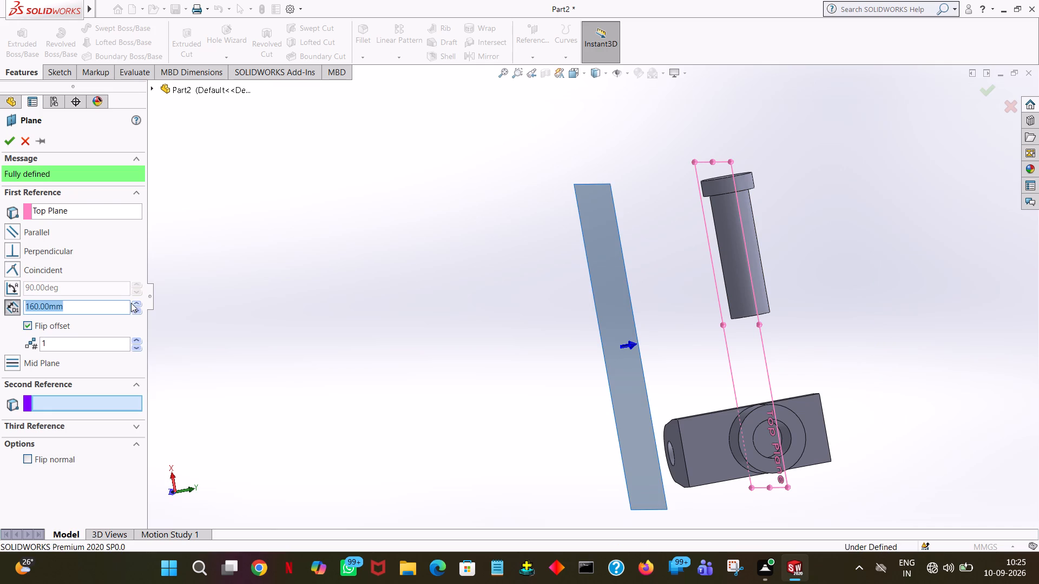
triple_click(131, 302)
triple_click(131, 302)
triple_click(131, 302)
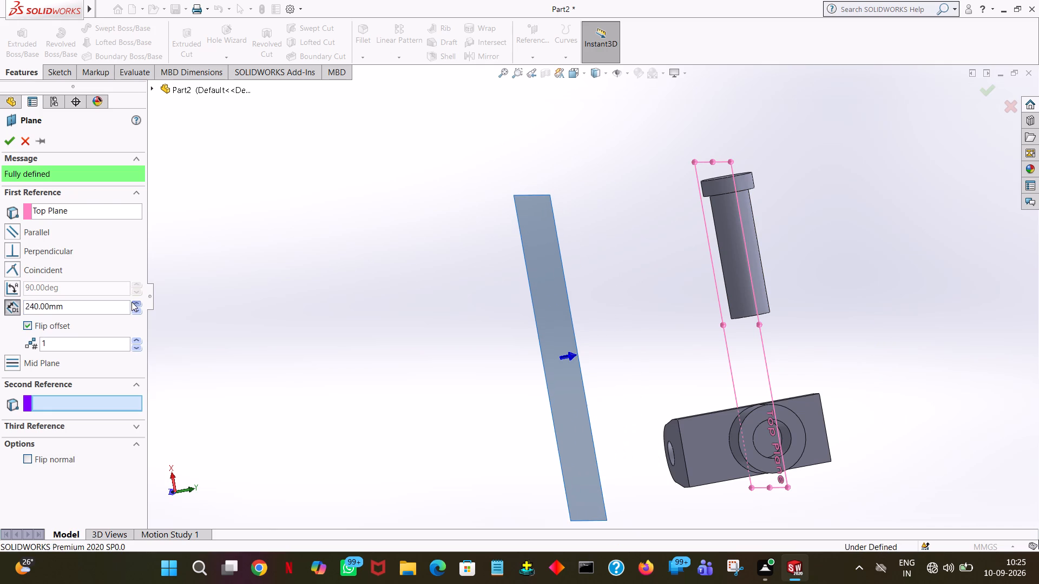
triple_click(131, 302)
left_click(131, 302)
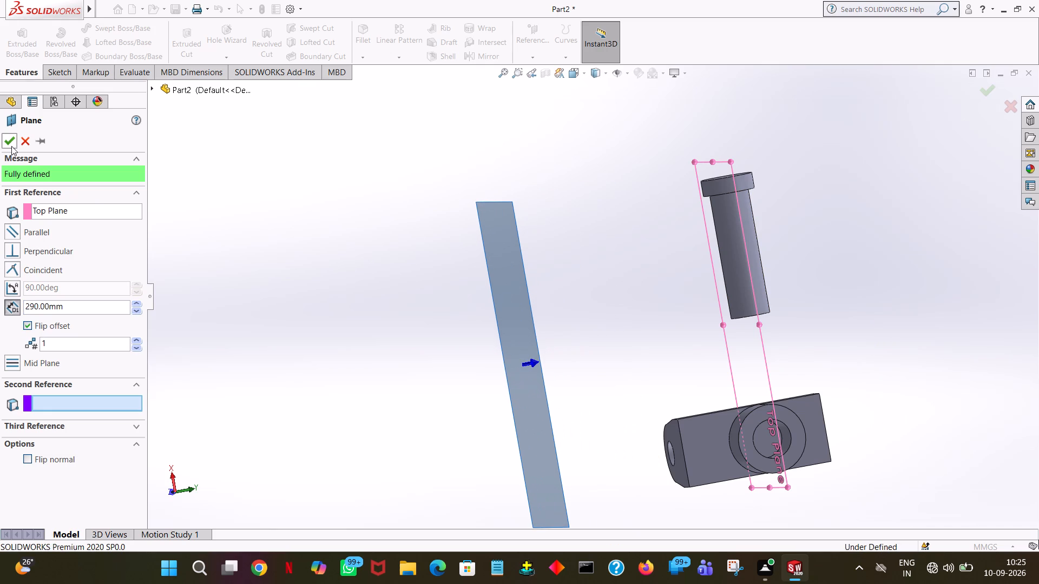
left_click(8, 136)
middle_click_drag(372, 314, 432, 298)
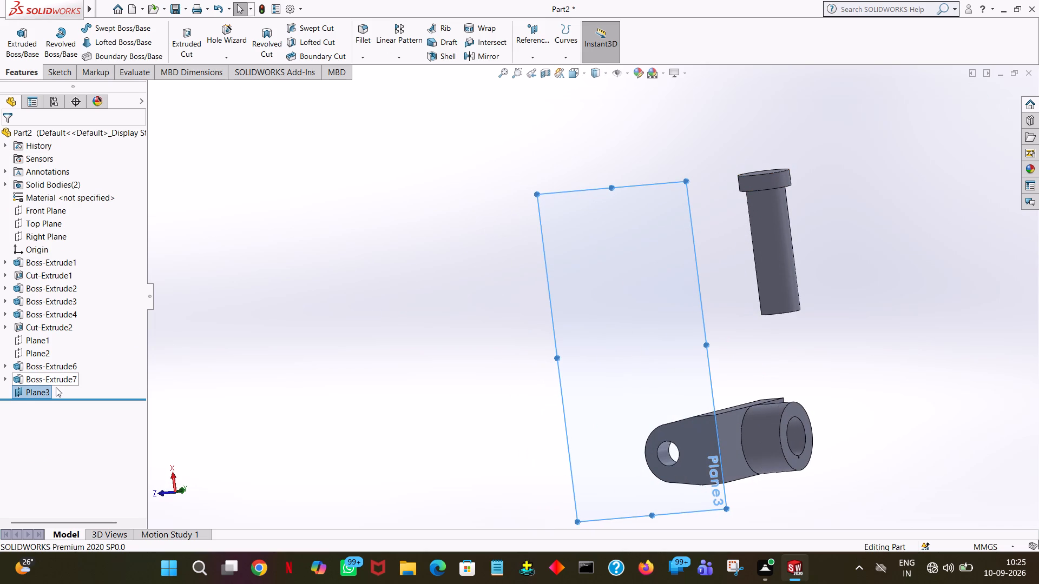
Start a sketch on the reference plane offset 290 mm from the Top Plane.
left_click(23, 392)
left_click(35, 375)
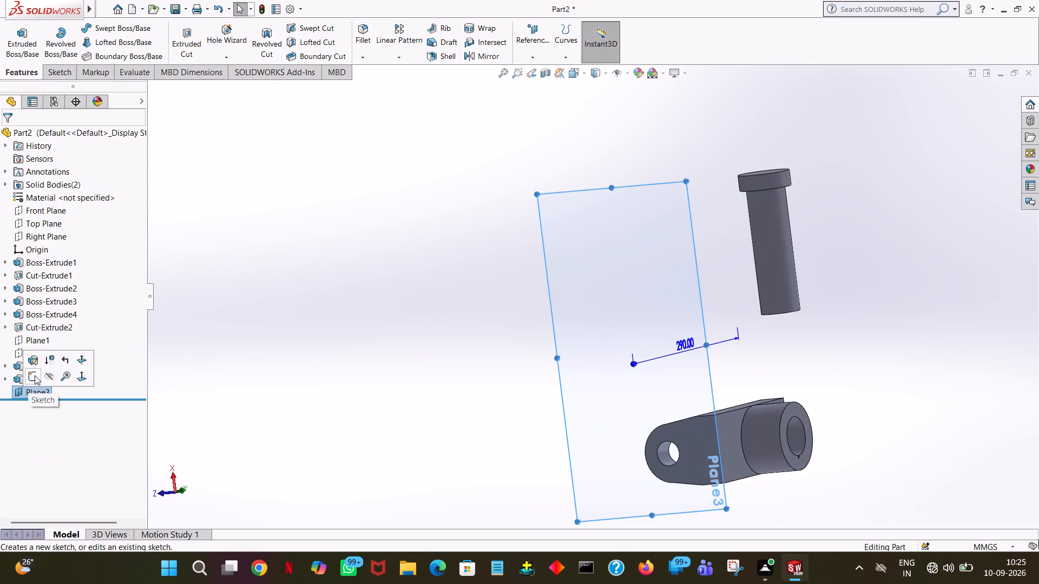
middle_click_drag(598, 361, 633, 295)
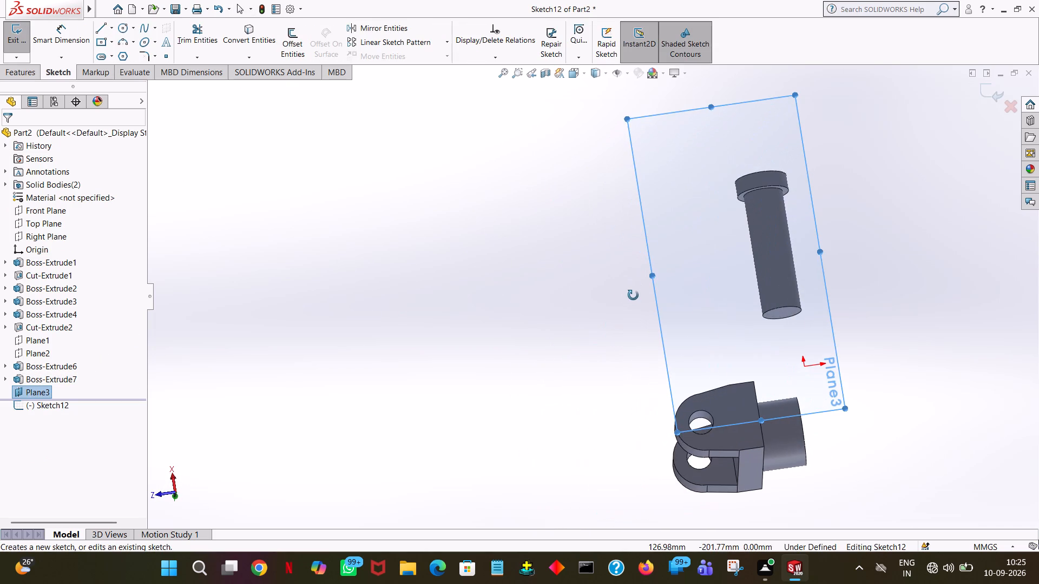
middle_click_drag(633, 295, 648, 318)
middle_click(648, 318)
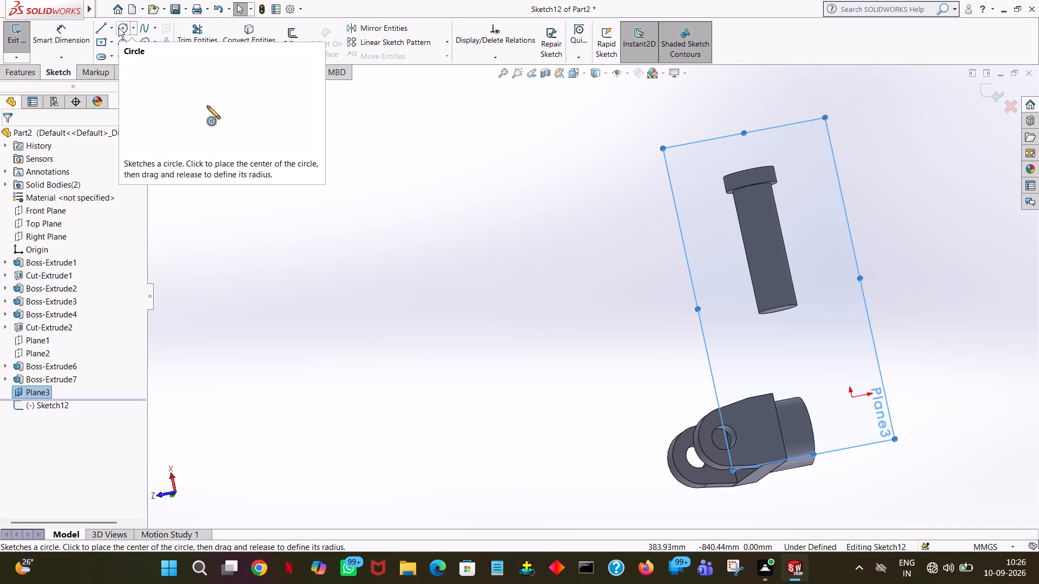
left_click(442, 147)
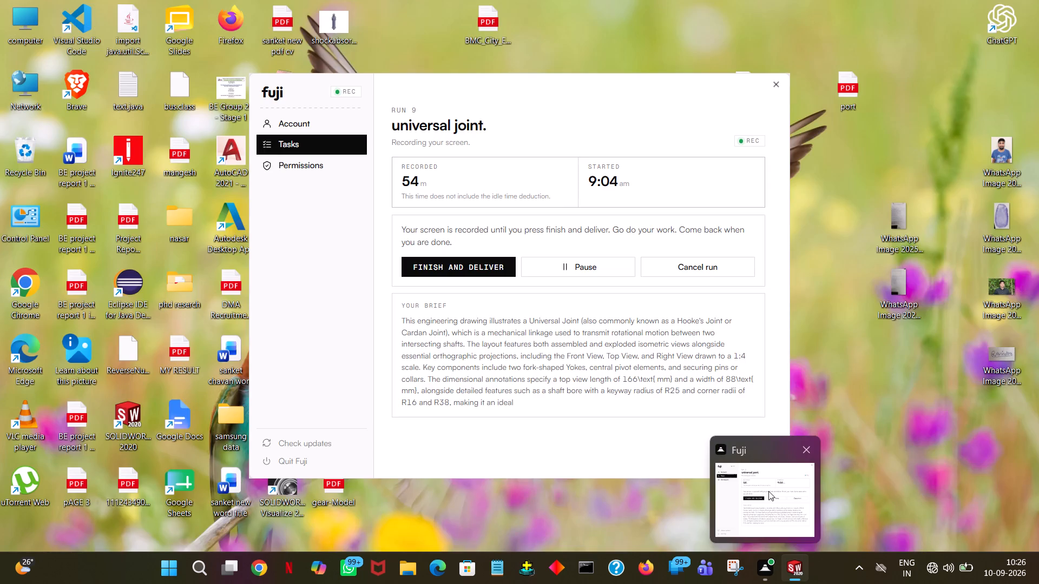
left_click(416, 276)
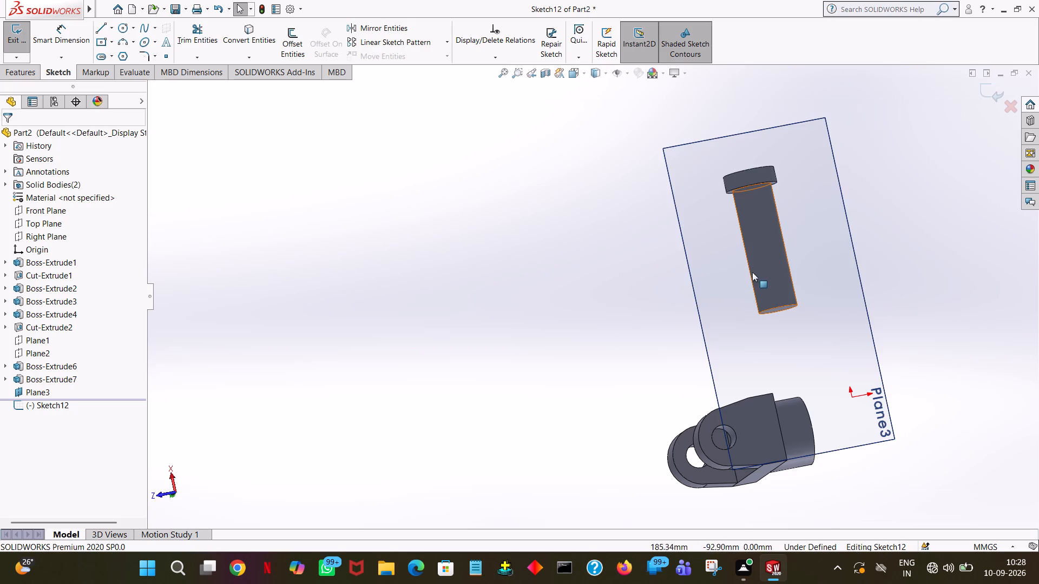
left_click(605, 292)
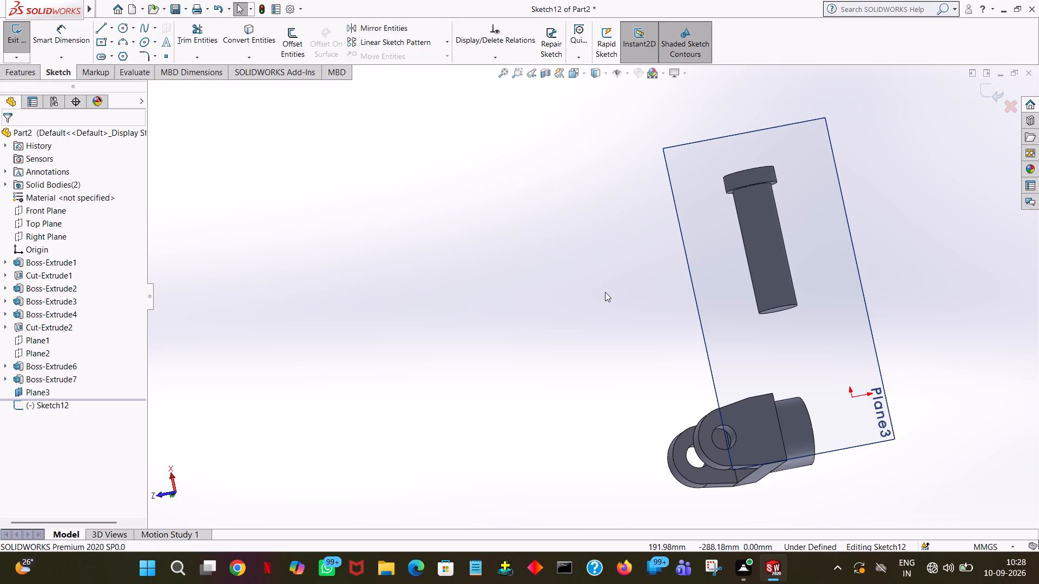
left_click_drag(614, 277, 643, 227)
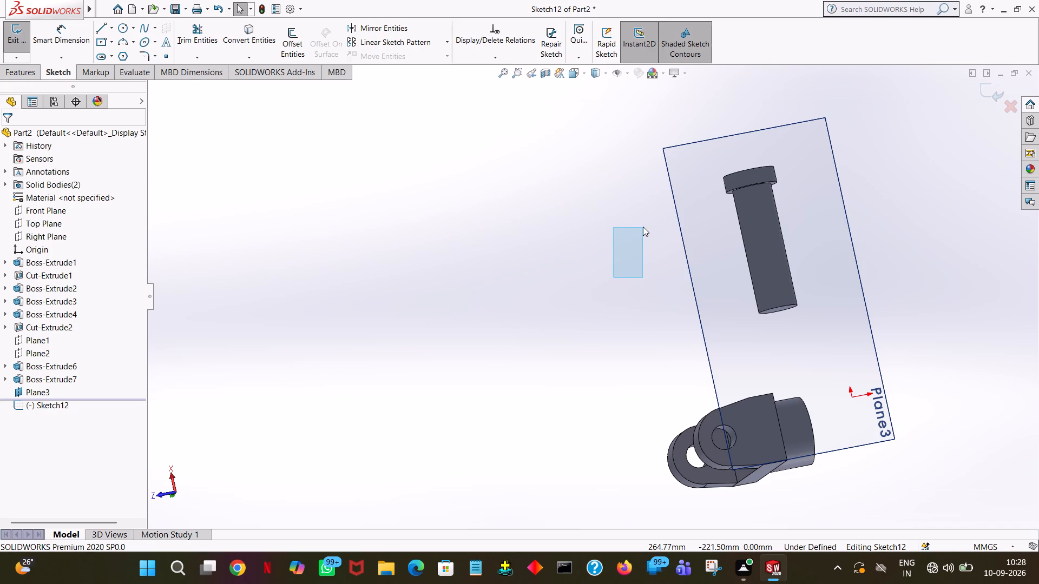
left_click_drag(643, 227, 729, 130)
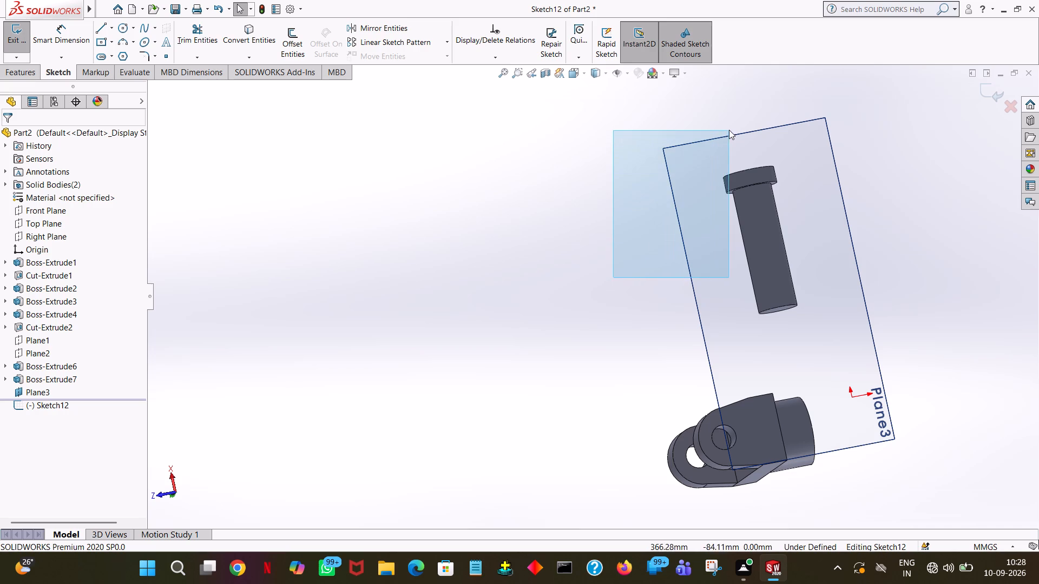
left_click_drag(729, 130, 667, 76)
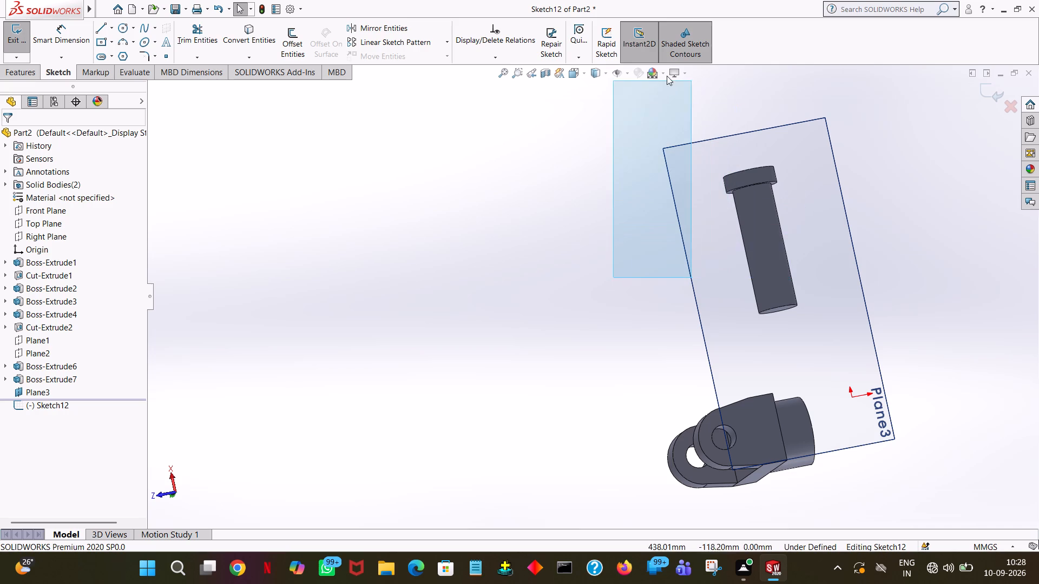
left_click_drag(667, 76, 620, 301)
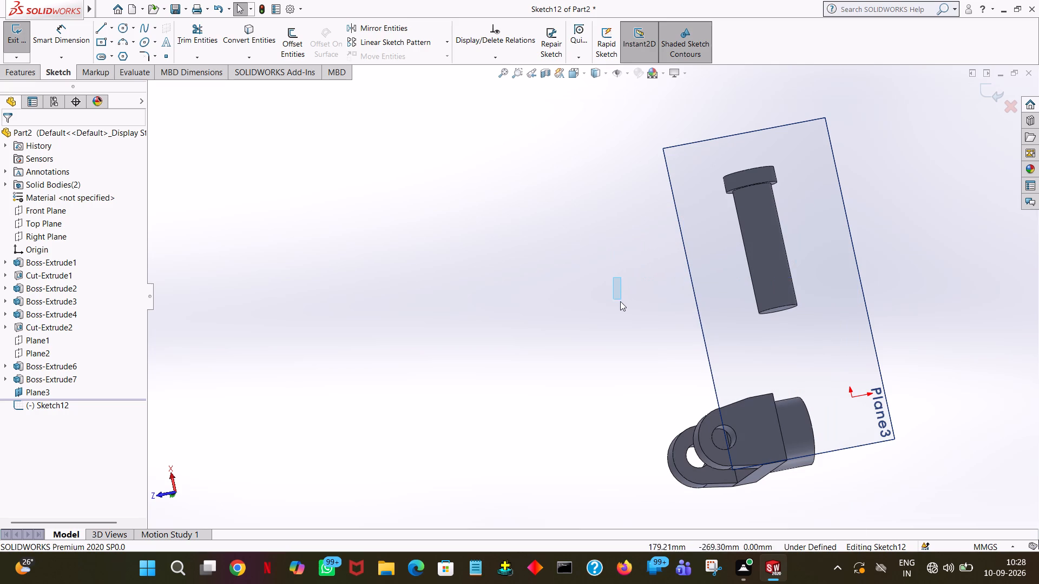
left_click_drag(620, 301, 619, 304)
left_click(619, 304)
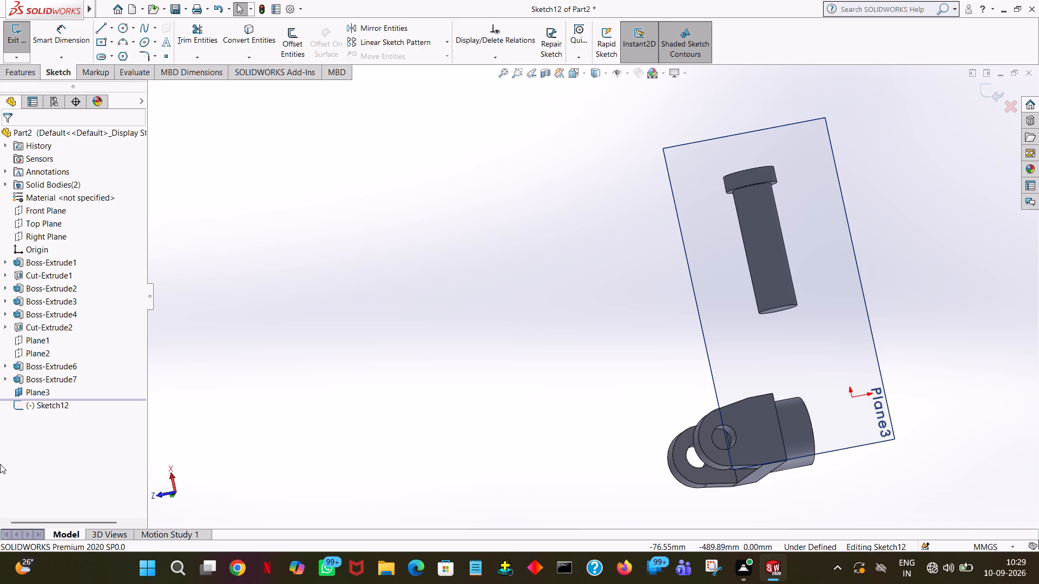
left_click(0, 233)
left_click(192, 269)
Hide the reference plane offset 290 mm from the Top Plane.
left_click(37, 389)
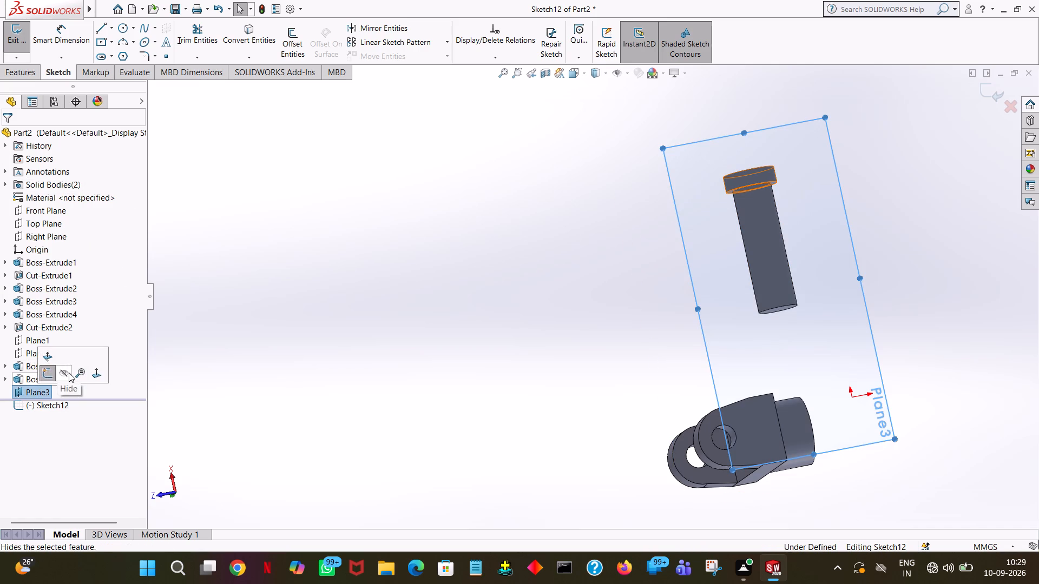
left_click(69, 373)
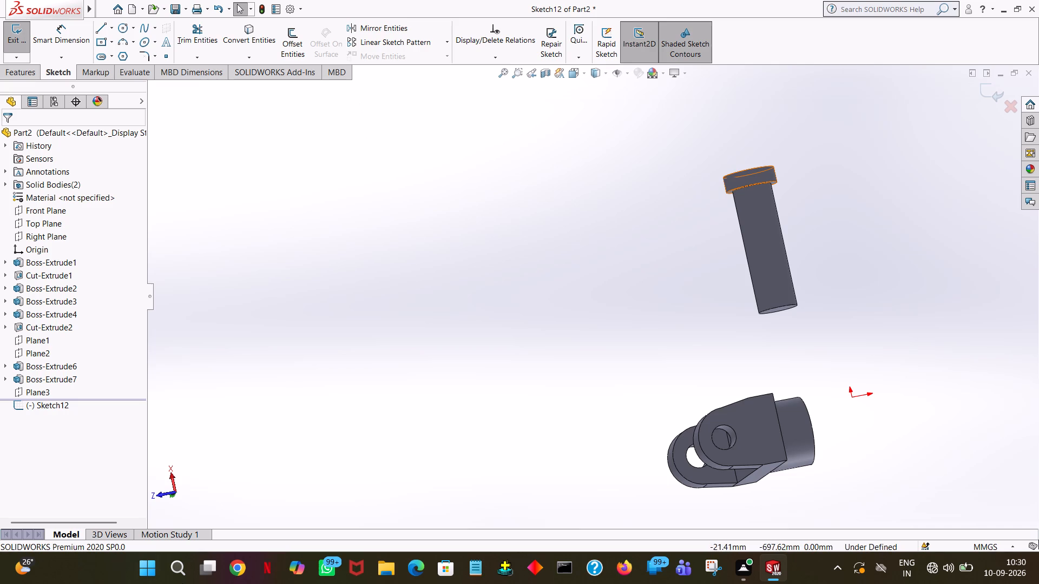
Examine the headed pin and the fork from several angles.
left_click(501, 291)
middle_click_drag(518, 288, 676, 262)
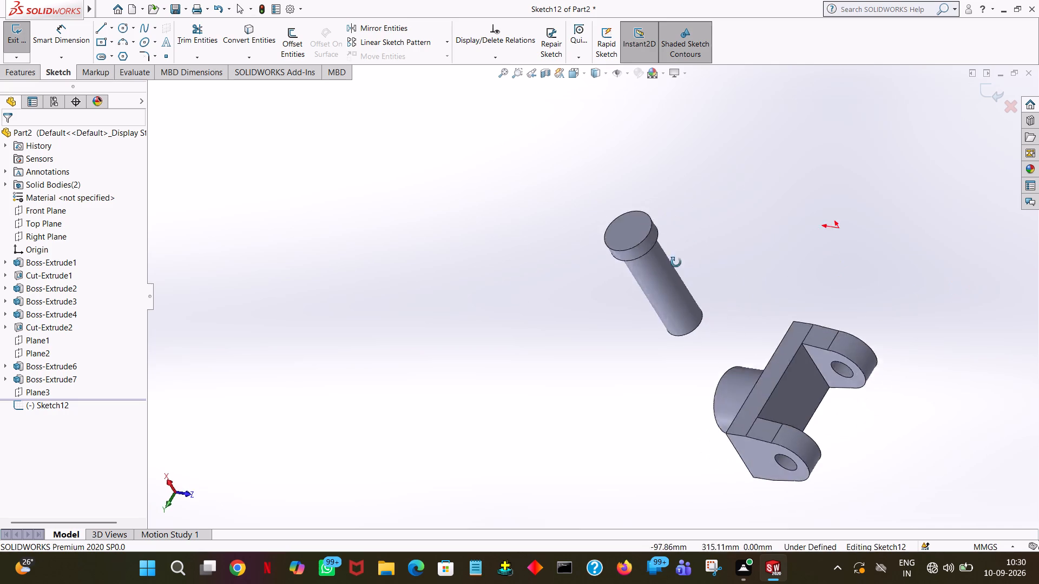
middle_click_drag(676, 262, 557, 369)
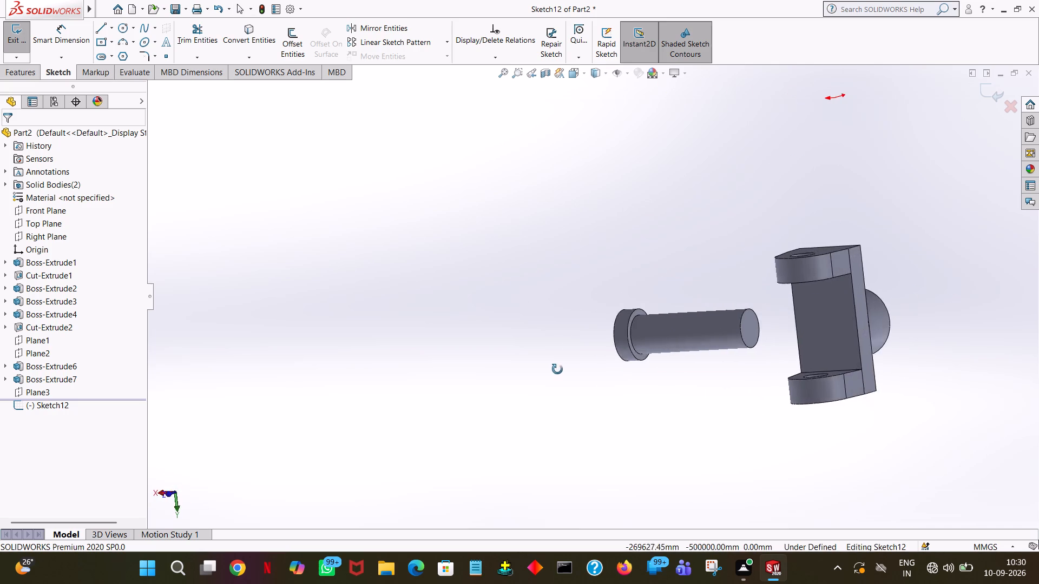
middle_click_drag(557, 369, 171, 402)
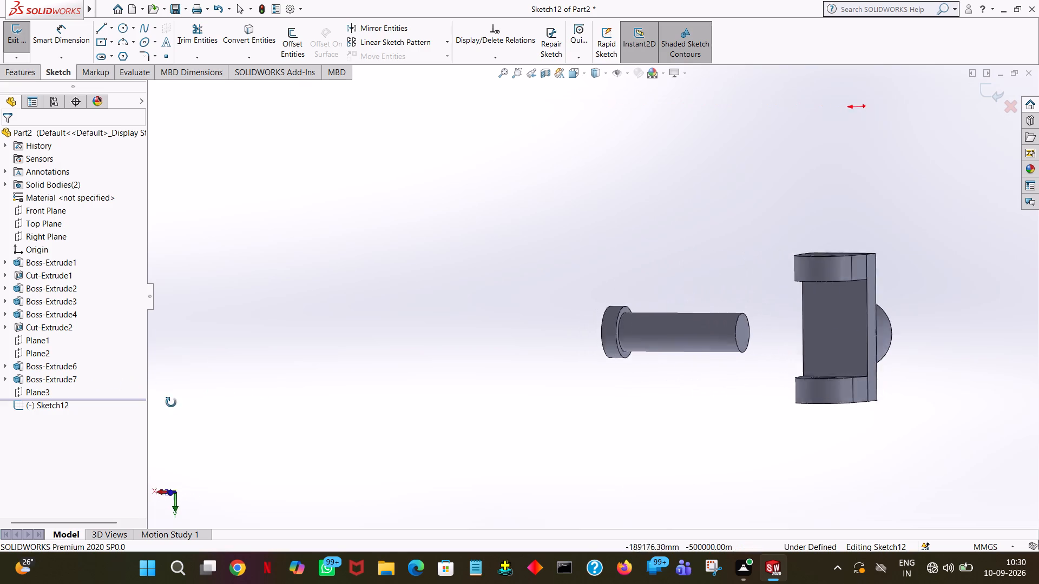
middle_click_drag(171, 402, 292, 489)
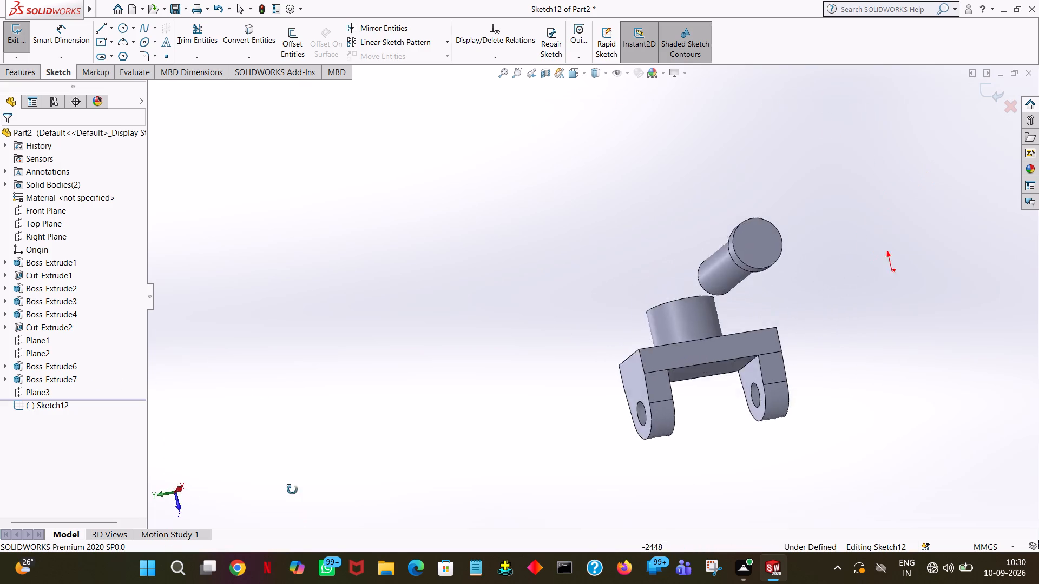
middle_click_drag(292, 489, 215, 382)
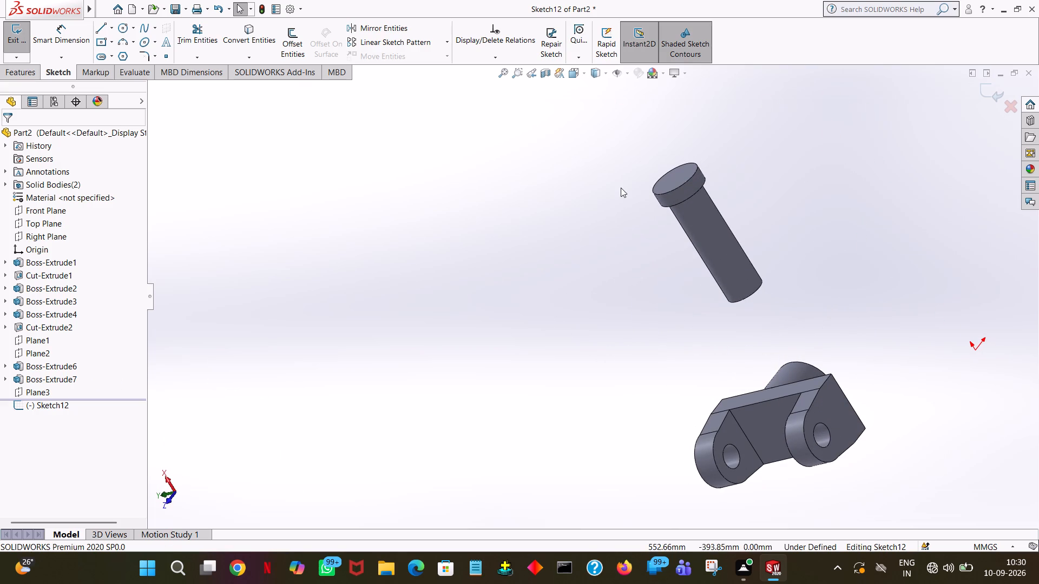
left_click(531, 302)
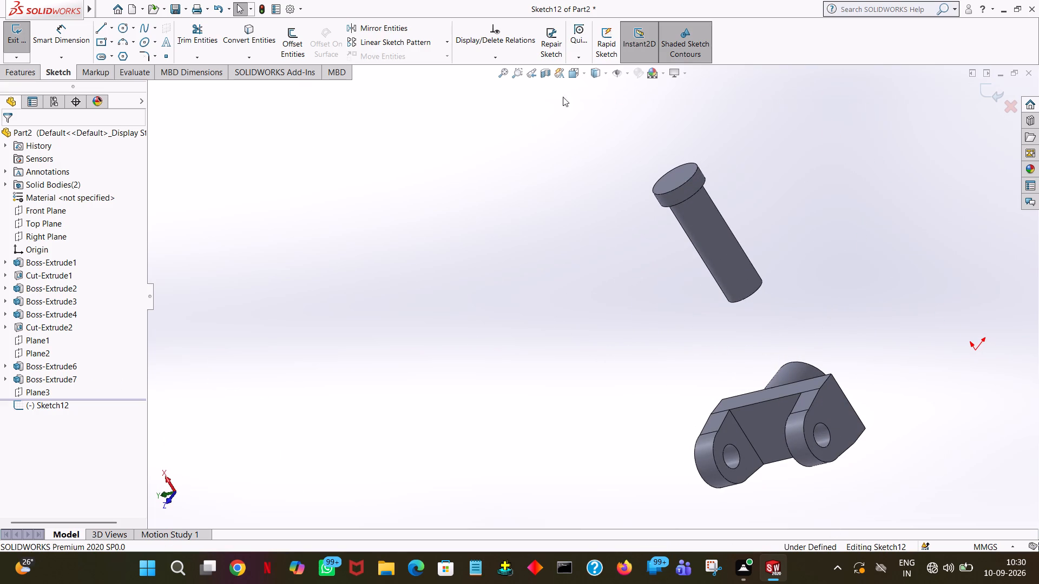
Start saving the part, agreeing to delete the empty sketch on the offset plane.
left_click(172, 6)
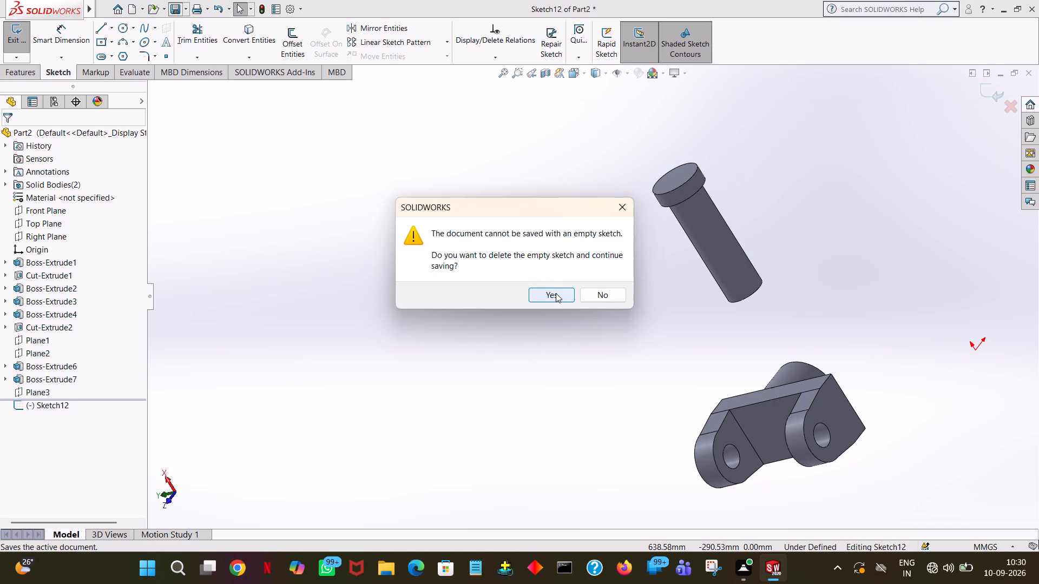
left_click(615, 291)
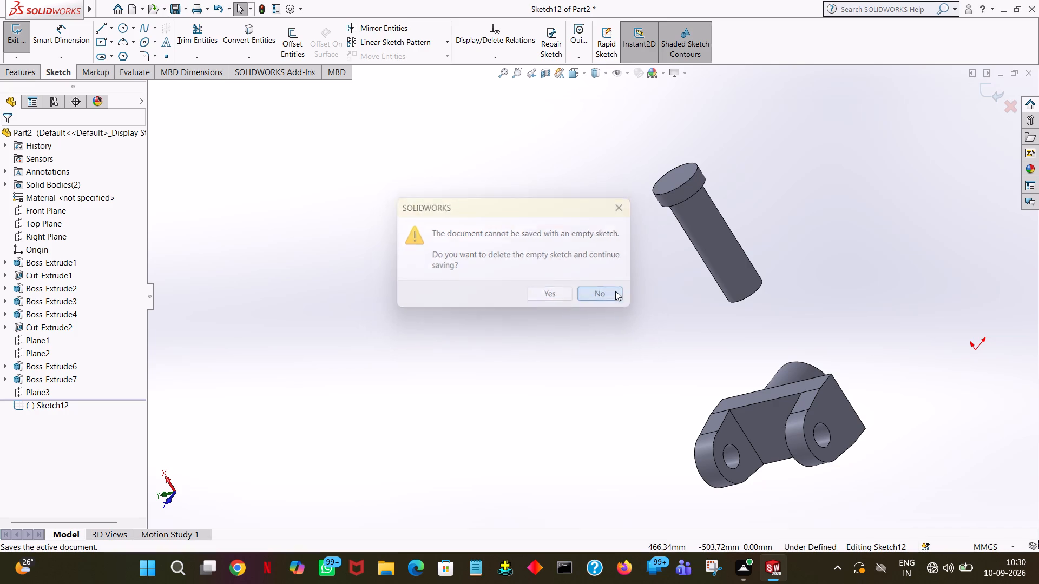
left_click(175, 4)
left_click(551, 293)
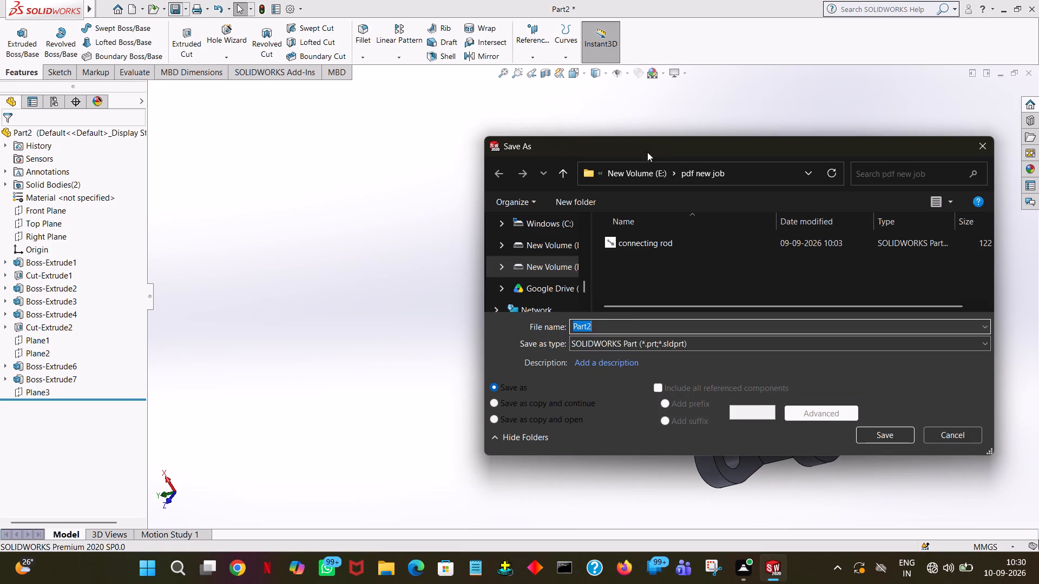
Set the save format to Adobe Portable Document Format (*.pdf).
left_click(812, 345)
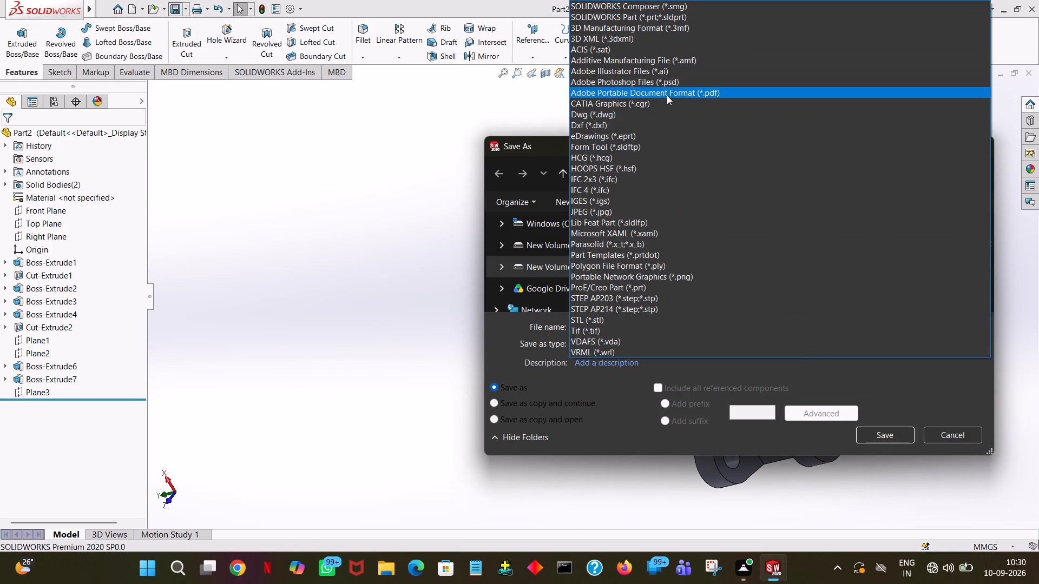
left_click(667, 95)
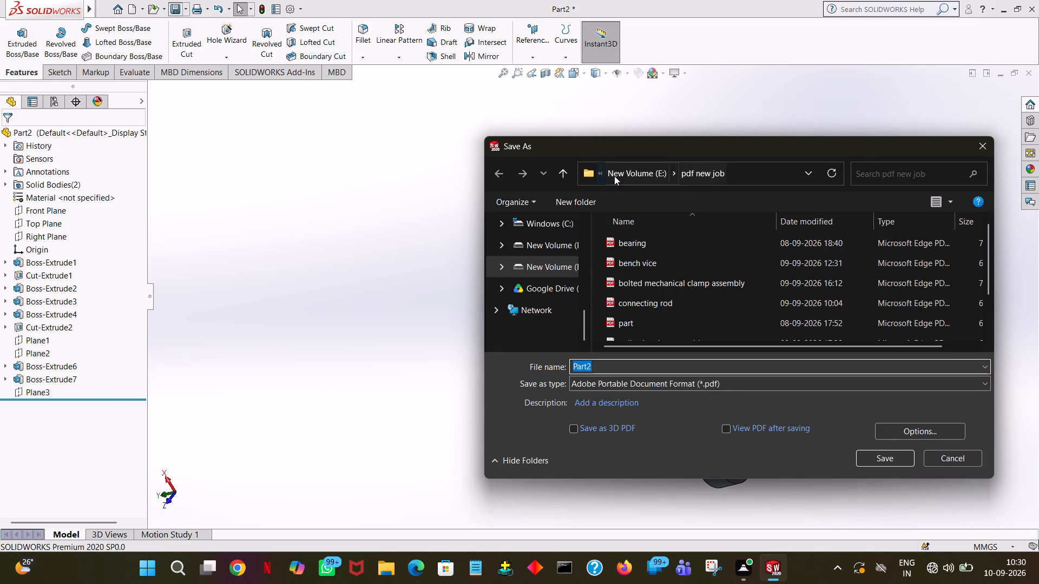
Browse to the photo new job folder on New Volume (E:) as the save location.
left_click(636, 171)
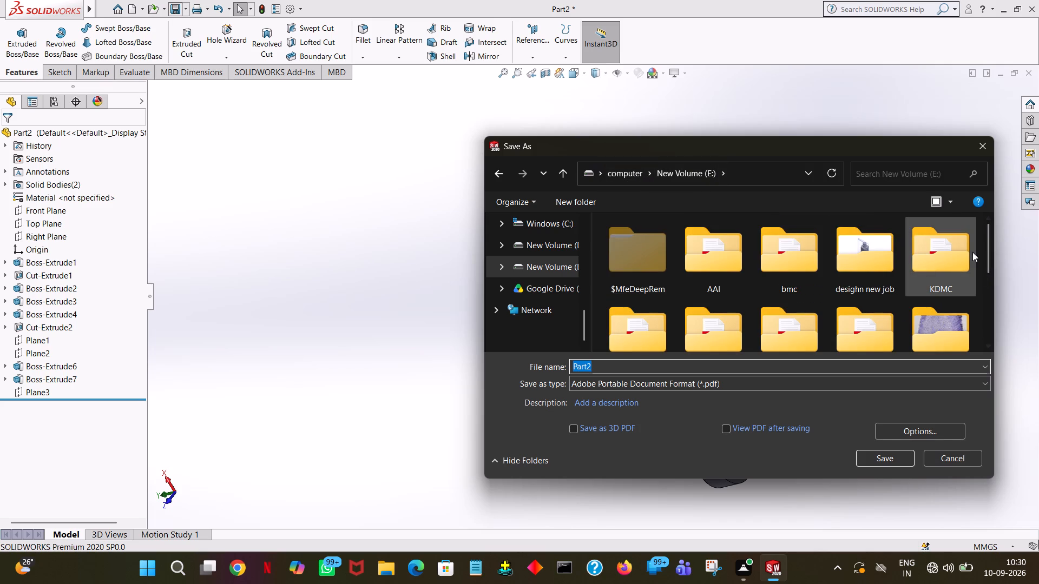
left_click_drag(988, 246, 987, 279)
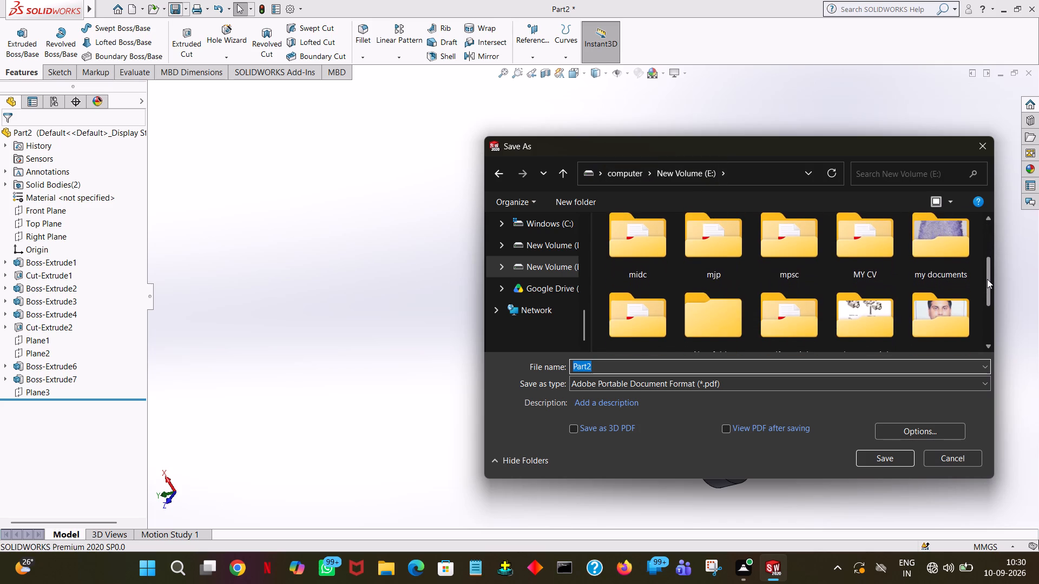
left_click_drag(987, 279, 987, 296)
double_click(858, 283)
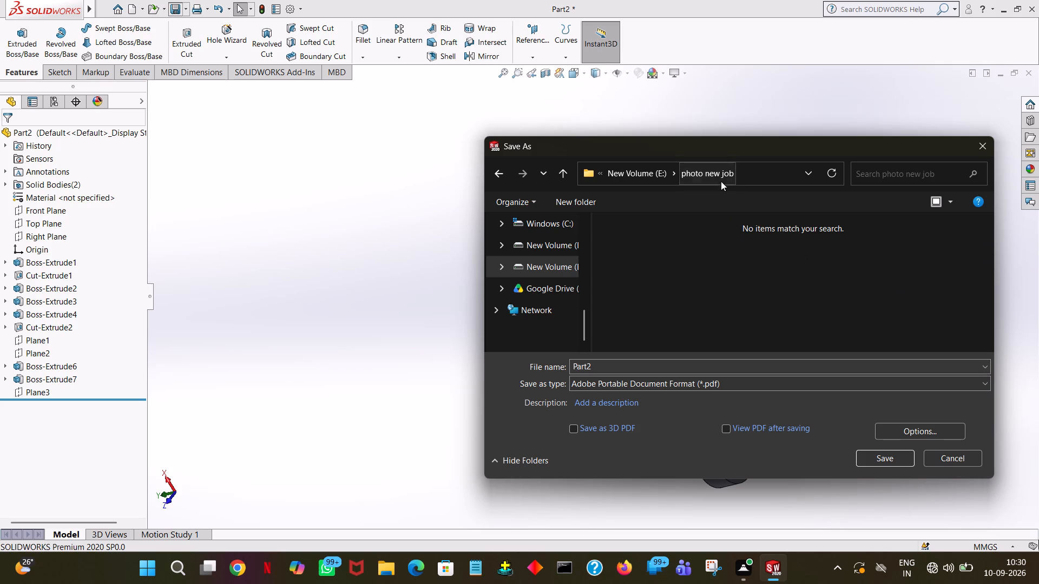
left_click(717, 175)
Choose the pdf new job folder on New Volume (E:) as the PDF's save location and look through its existing files.
left_click(635, 168)
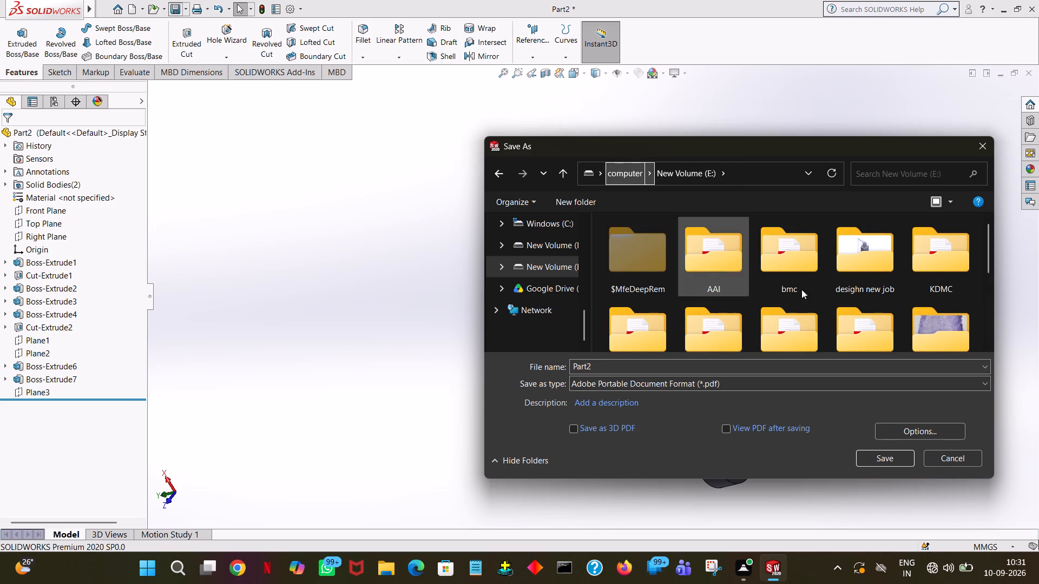
left_click_drag(989, 266, 991, 326)
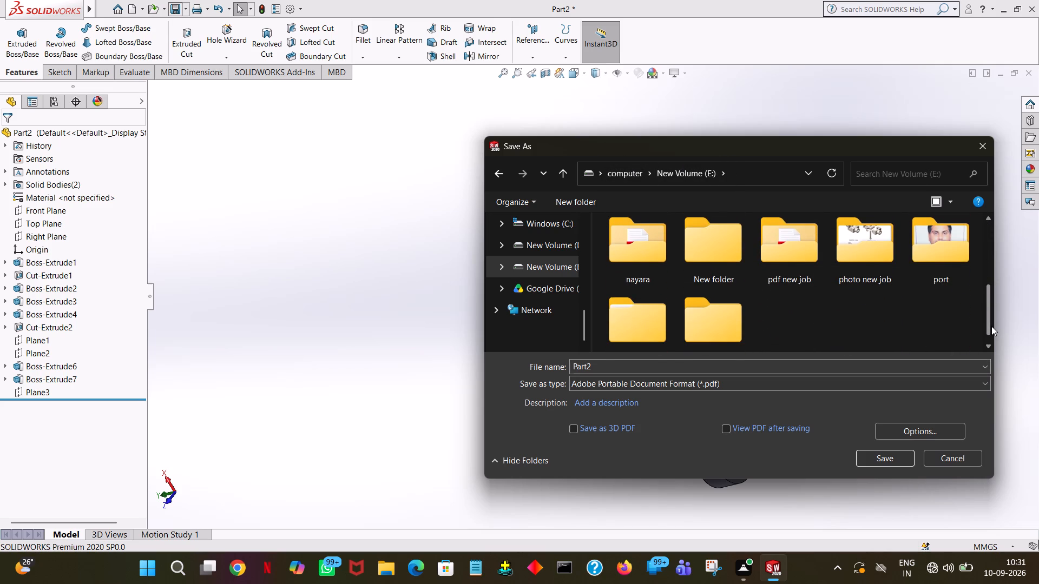
left_click_drag(991, 326, 1011, 323)
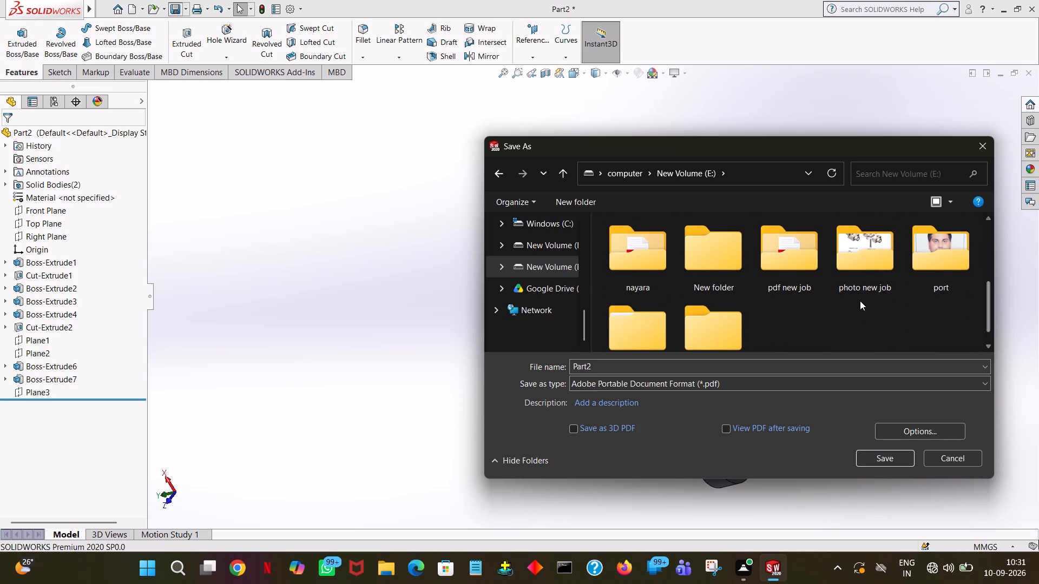
double_click(811, 263)
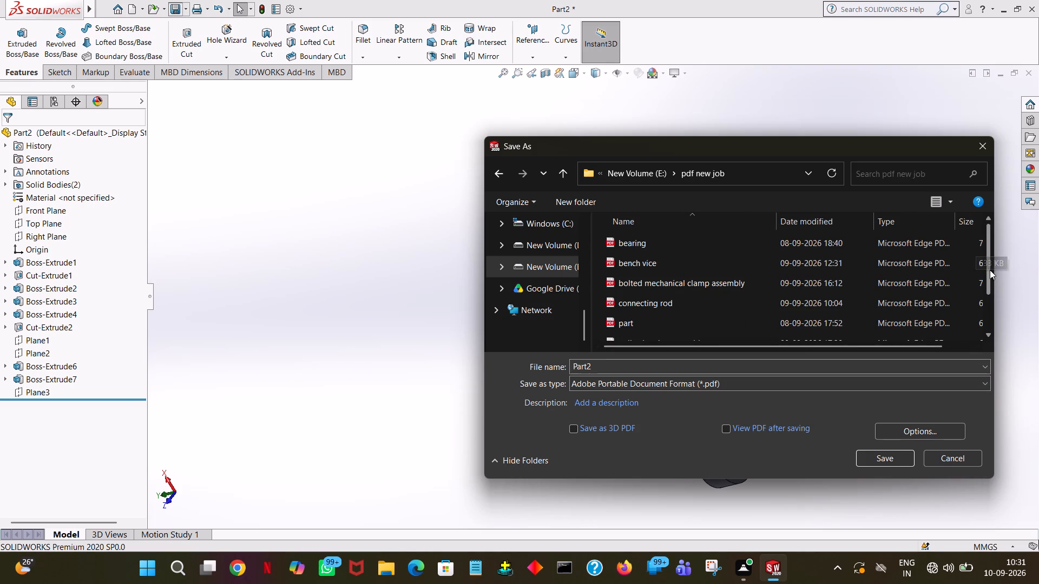
left_click_drag(990, 270, 991, 344)
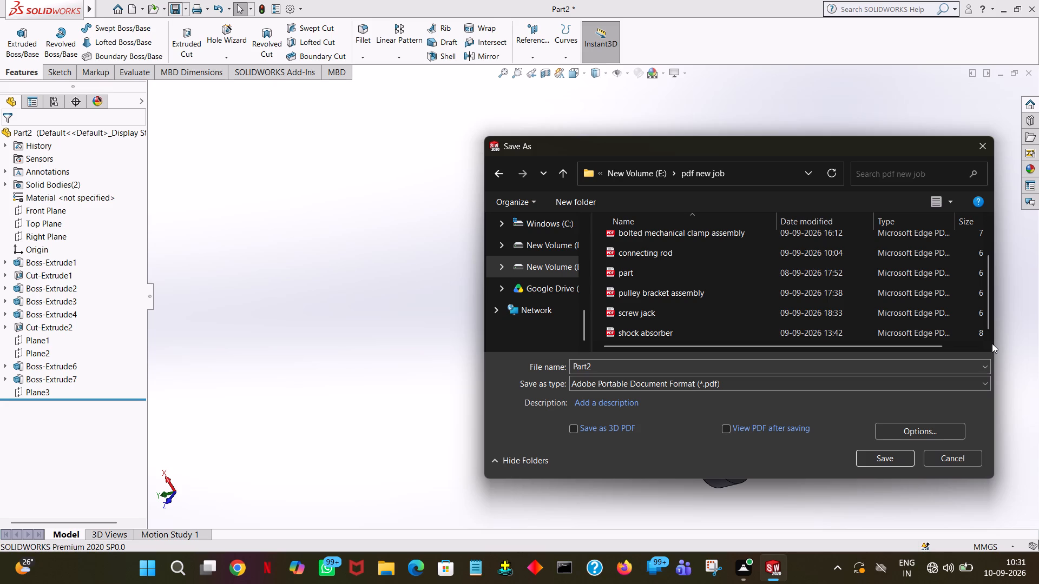
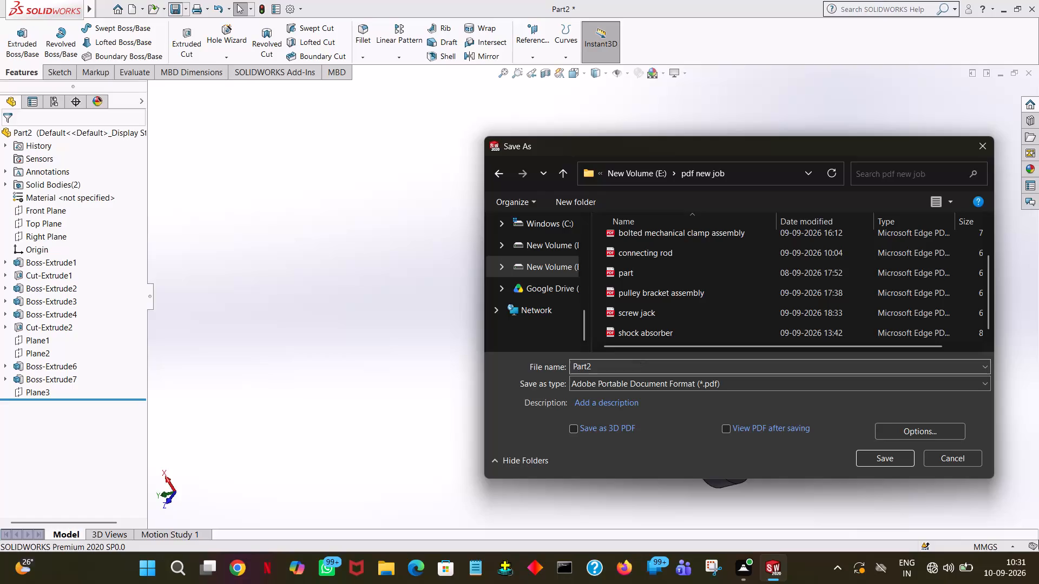
Name the PDF "universal joint" and save it without rebuilding the document.
left_click(631, 368)
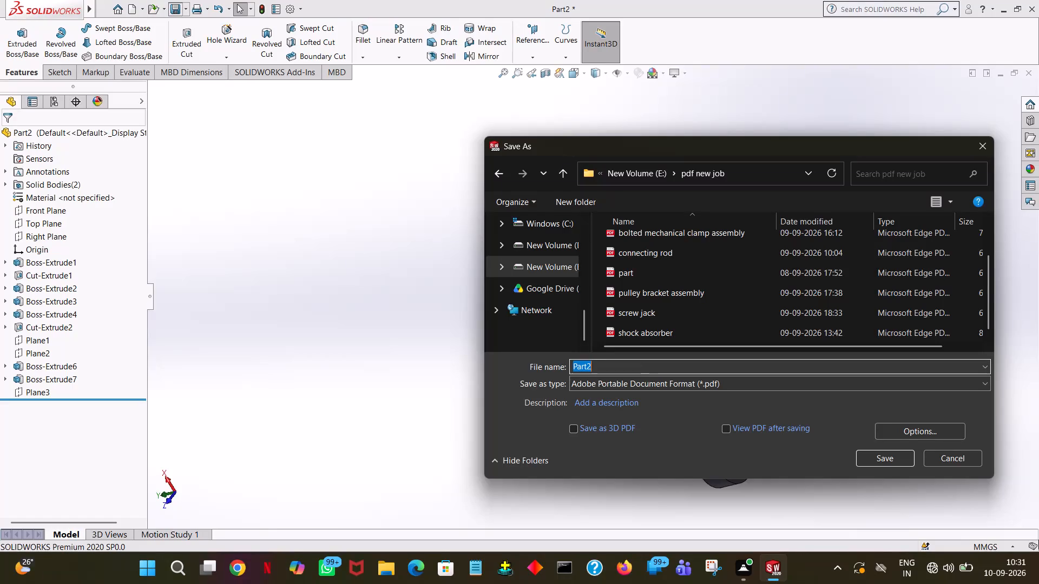
type("unive")
type("rsa")
type("l")
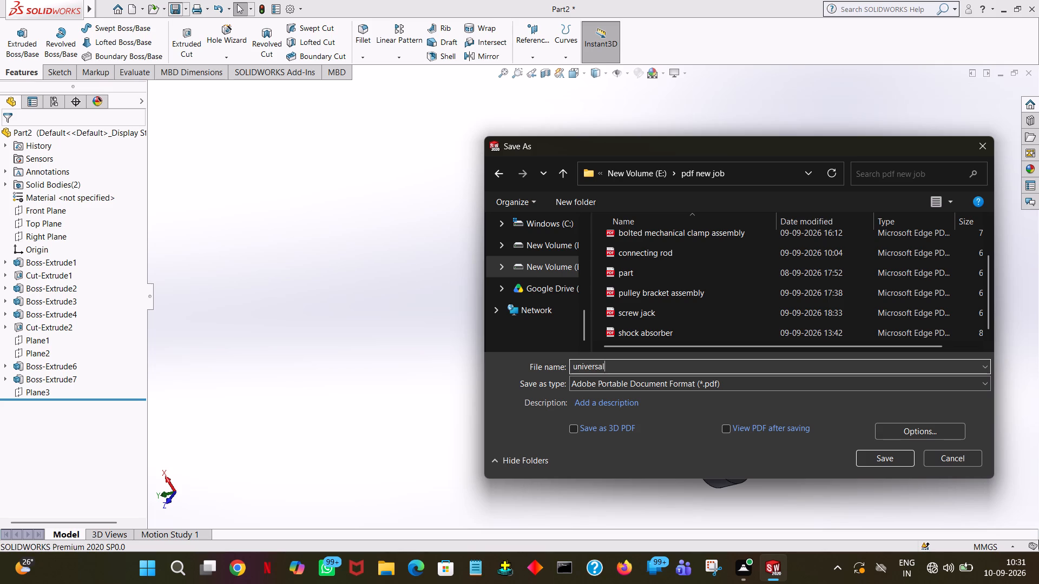
key("space")
type("joint")
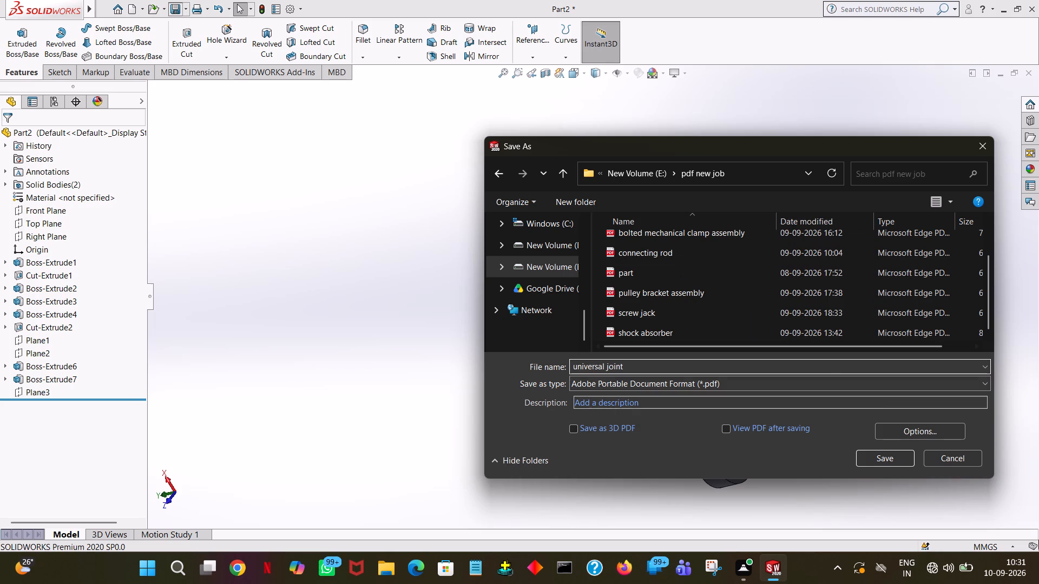
left_click(887, 460)
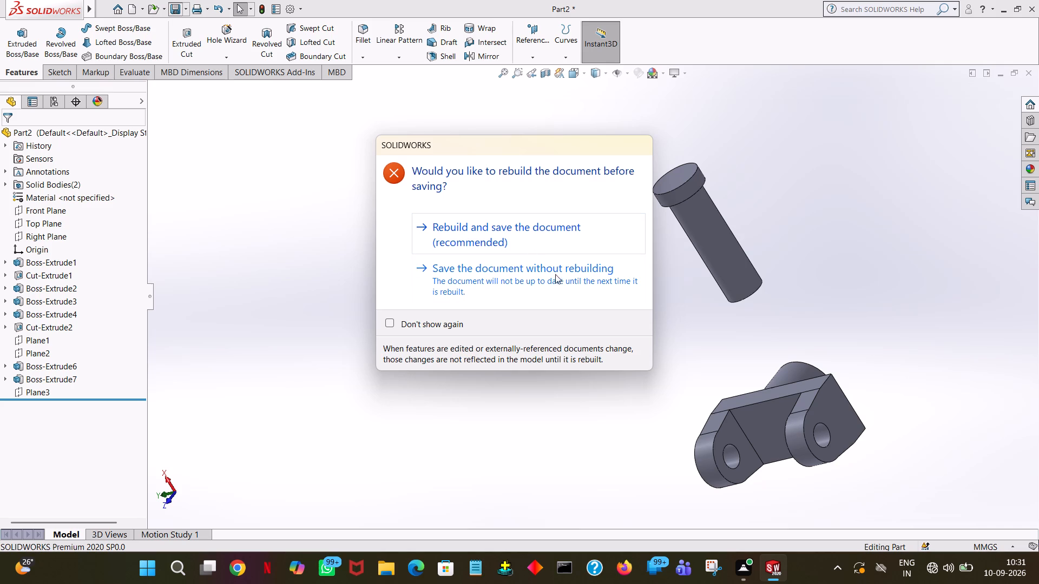
left_click(563, 287)
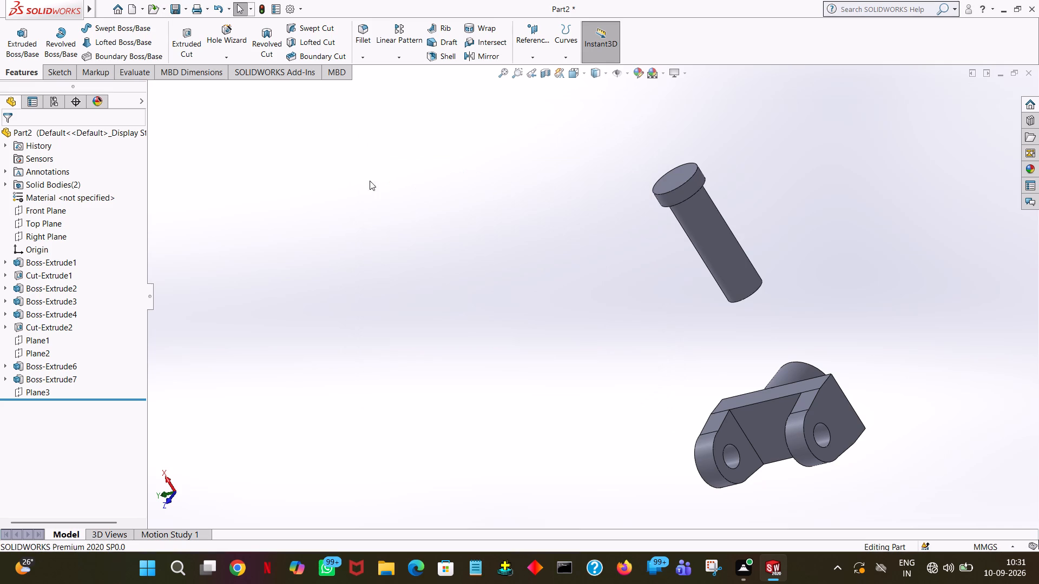
Start saving the part again and choose the desighn new job folder on New Volume (E:) as its location.
left_click(179, 9)
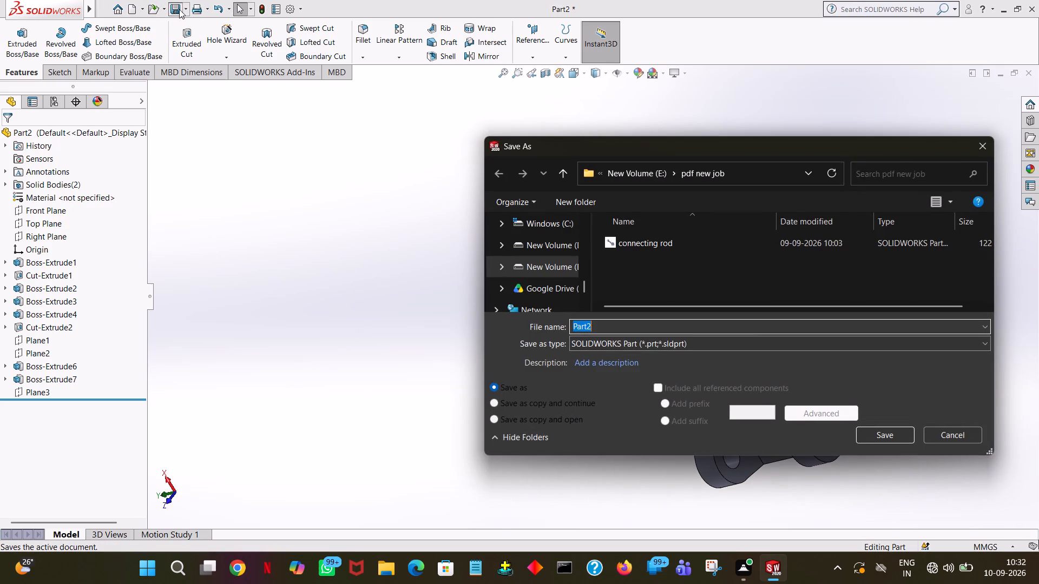
left_click(631, 174)
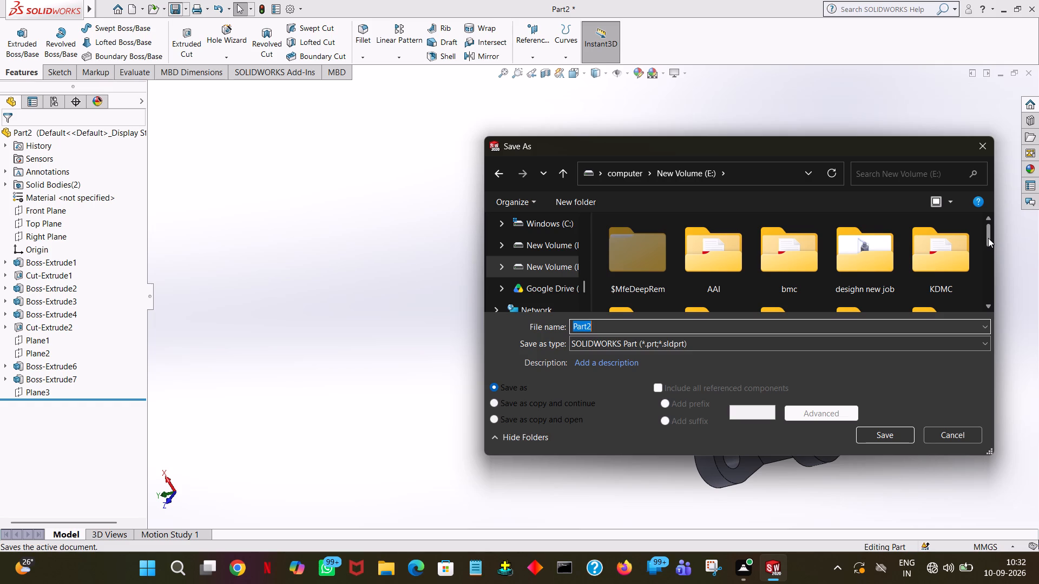
left_click_drag(988, 238, 988, 246)
left_click(874, 231)
left_click(874, 231)
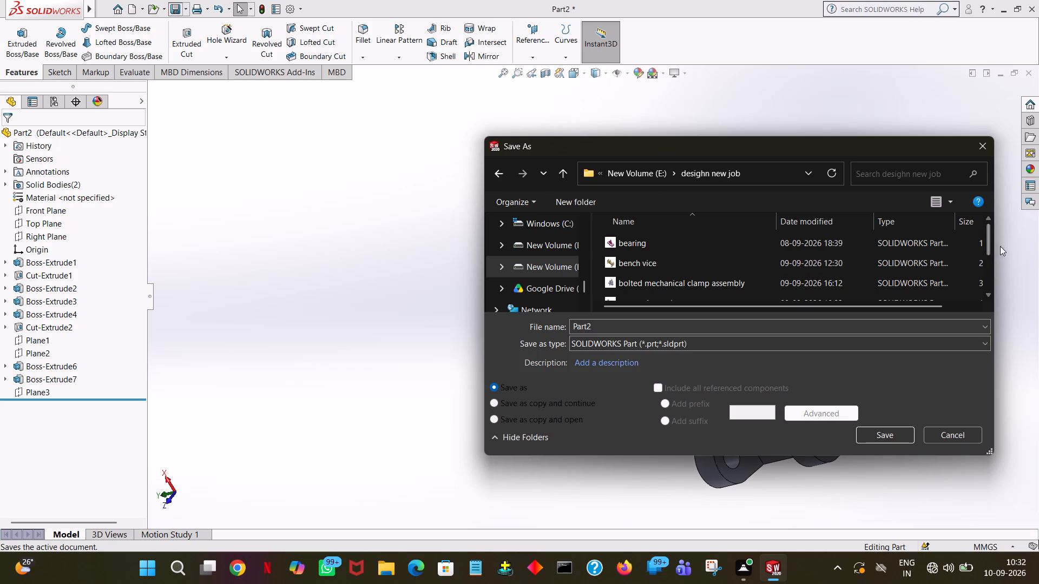
left_click_drag(987, 244, 991, 288)
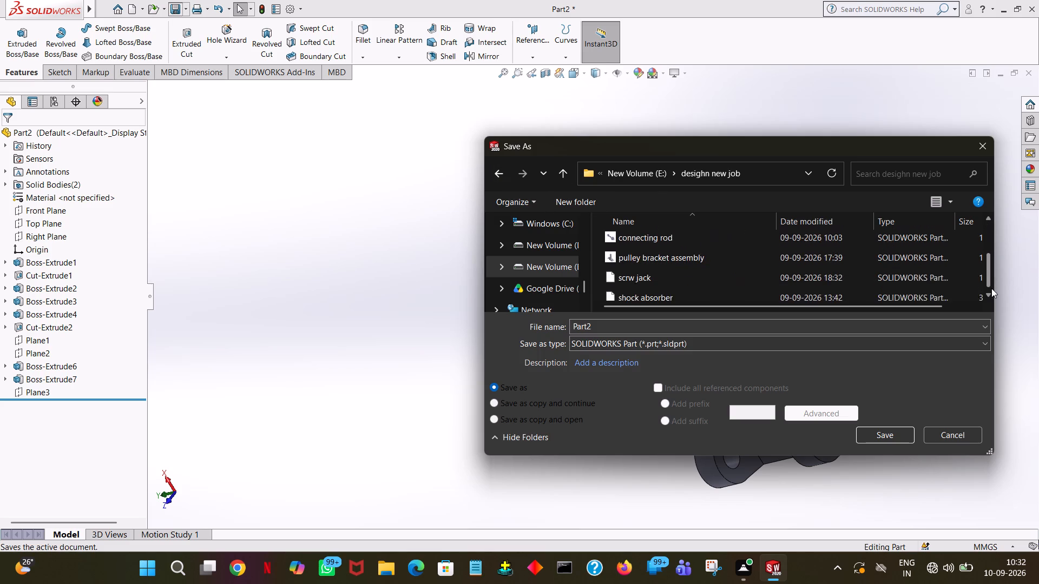
left_click_drag(991, 288, 964, 149)
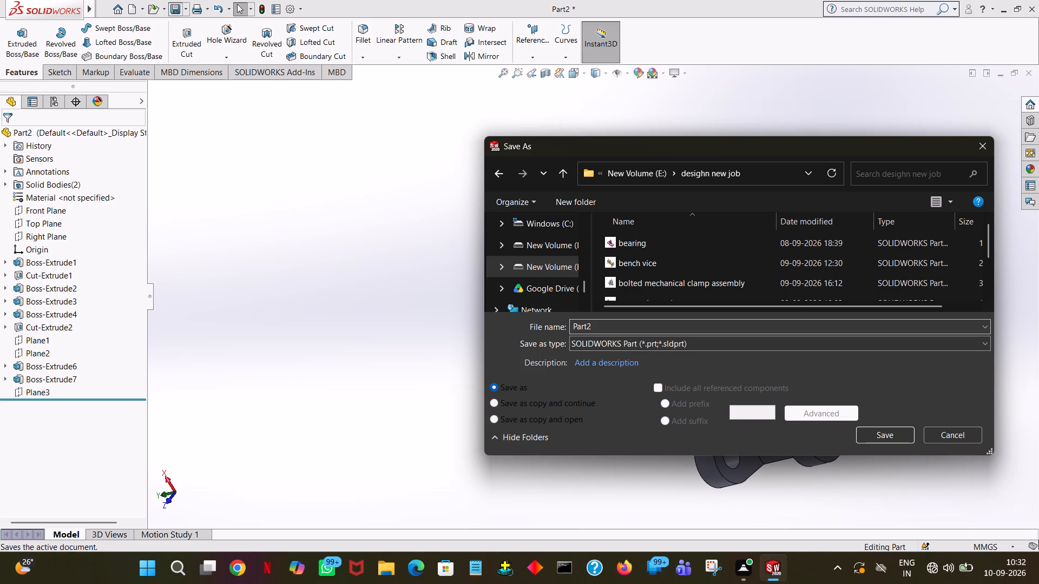
Name the part "universal joint" and save it as a SOLIDWORKS Part, rebuilding the document first.
double_click(630, 327)
type("univ")
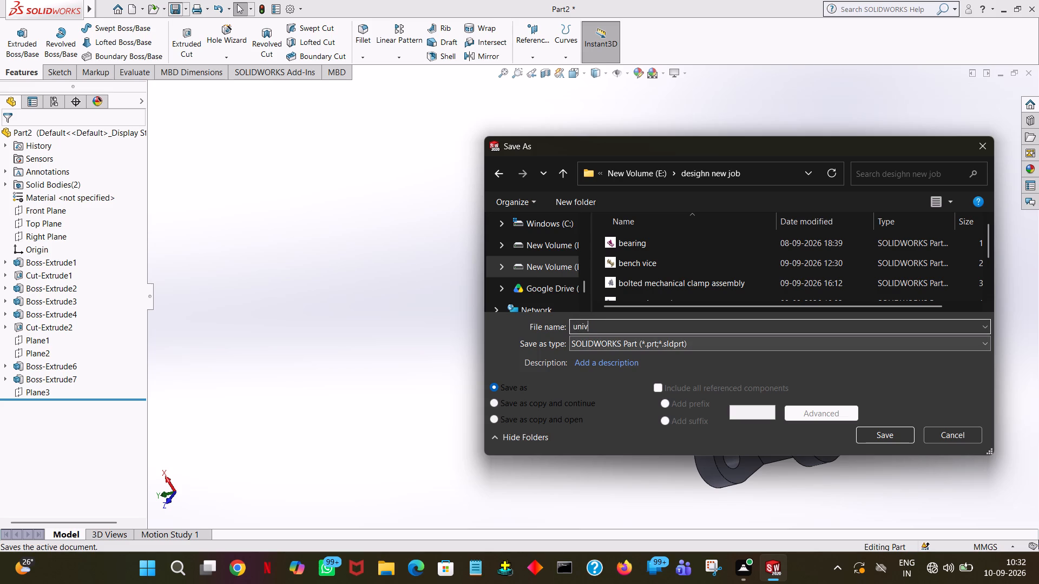
type("ersa")
type("l joint")
left_click(910, 437)
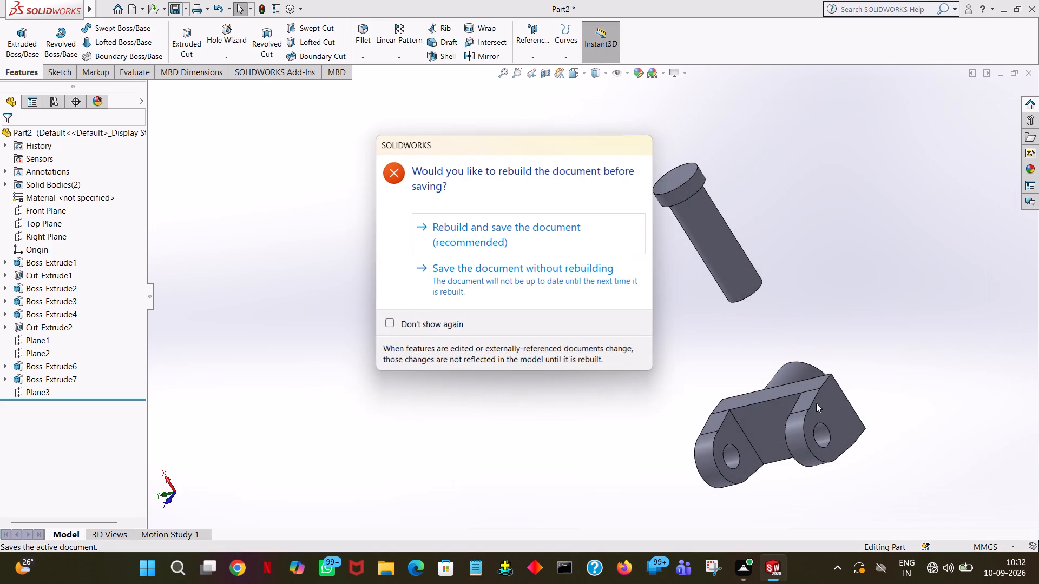
left_click(575, 245)
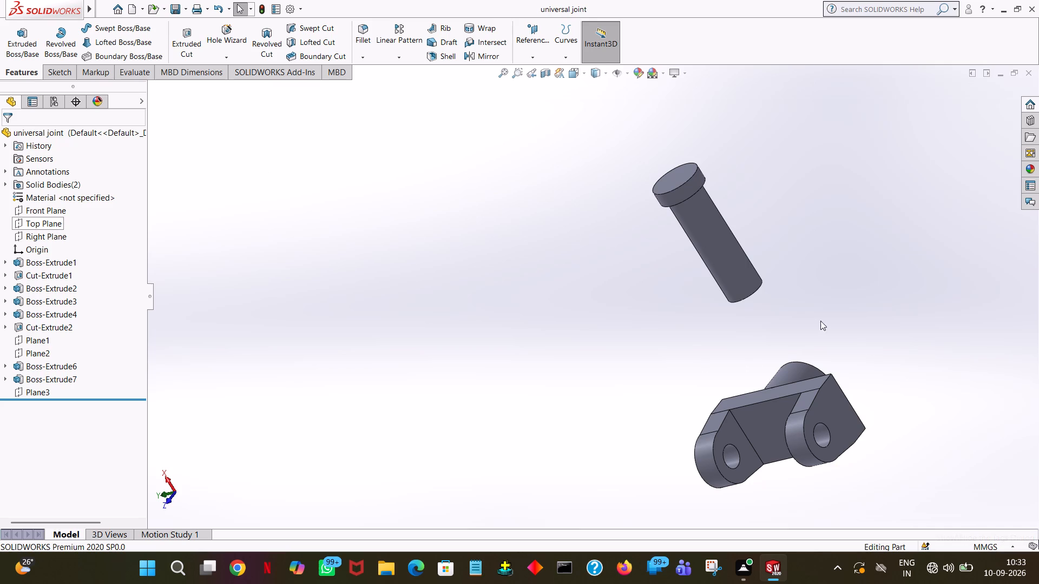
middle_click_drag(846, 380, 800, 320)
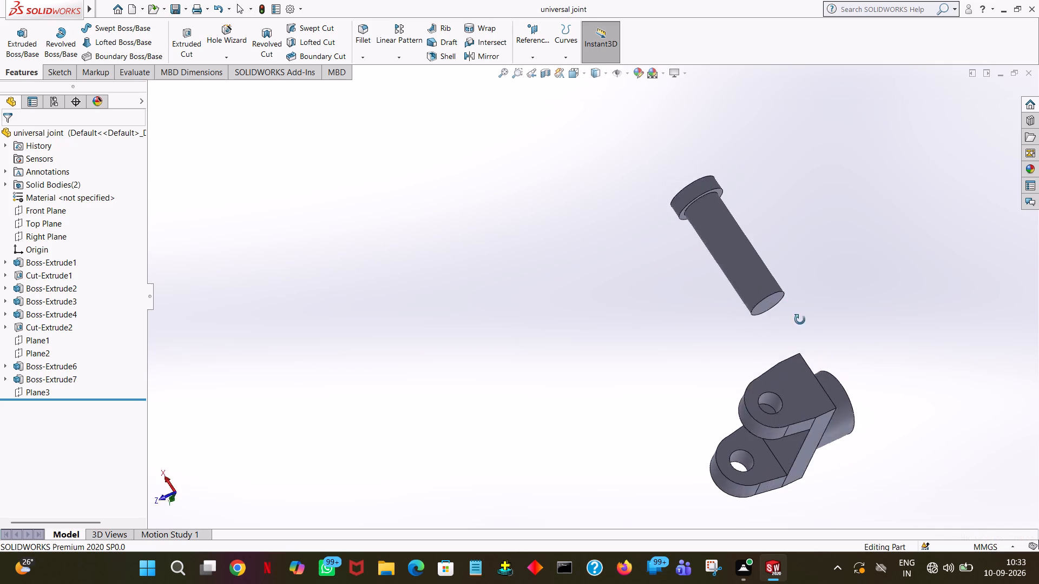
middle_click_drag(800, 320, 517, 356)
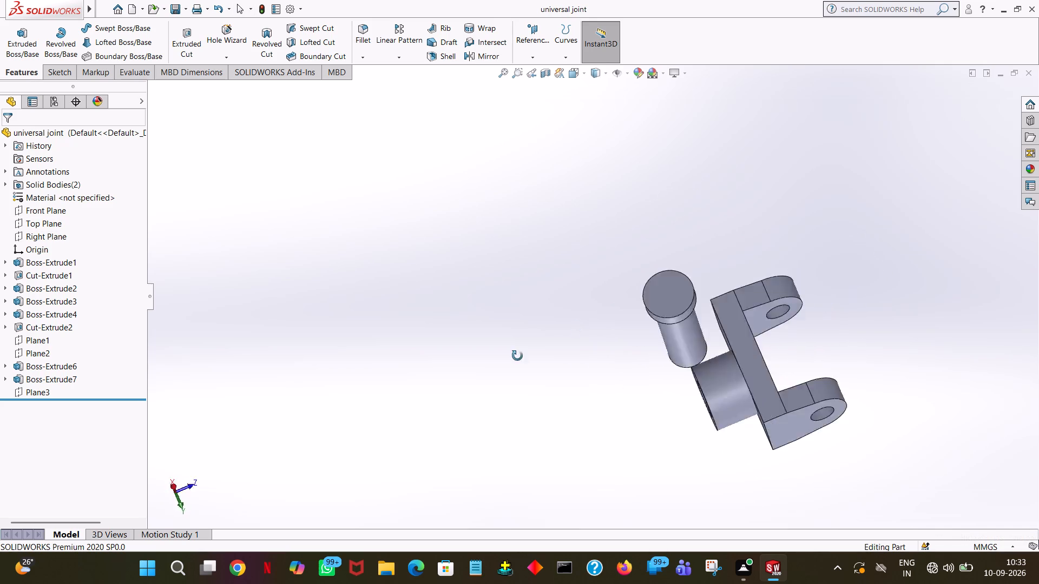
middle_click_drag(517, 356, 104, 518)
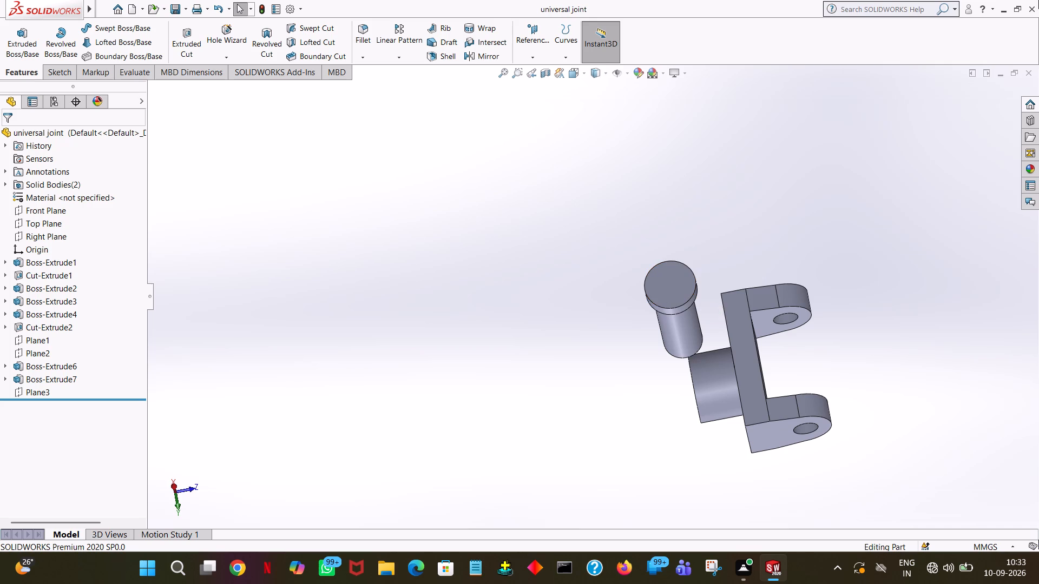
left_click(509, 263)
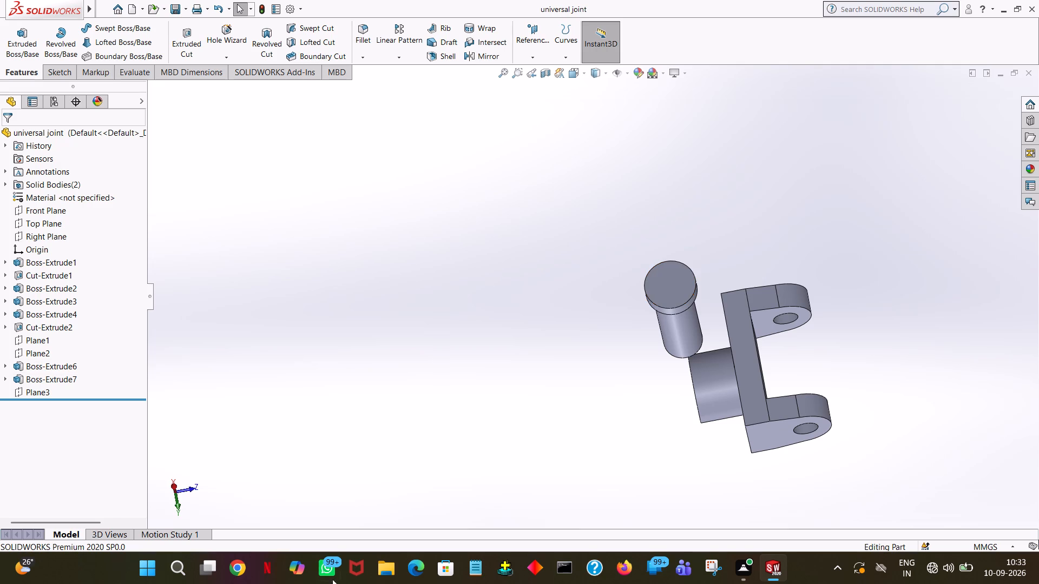